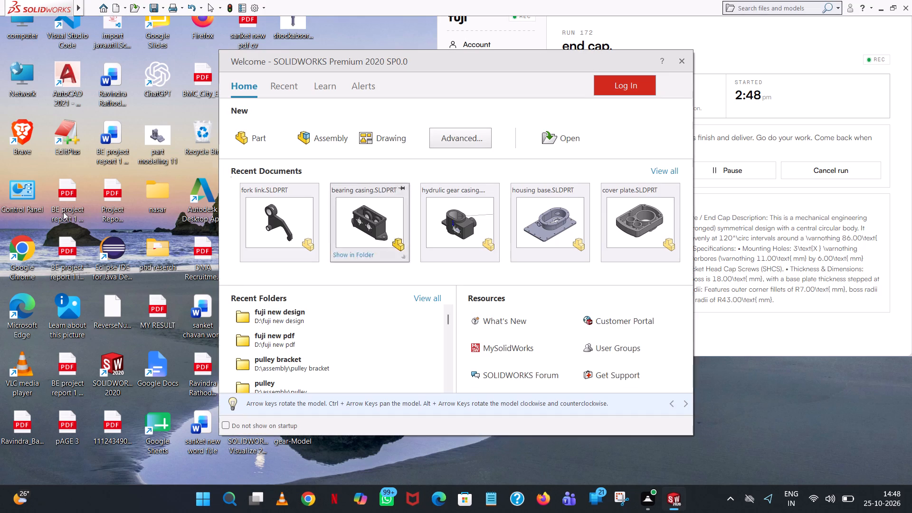
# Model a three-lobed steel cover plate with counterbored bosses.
# Create a new part document.
pyautogui.doubleClick(239, 137)
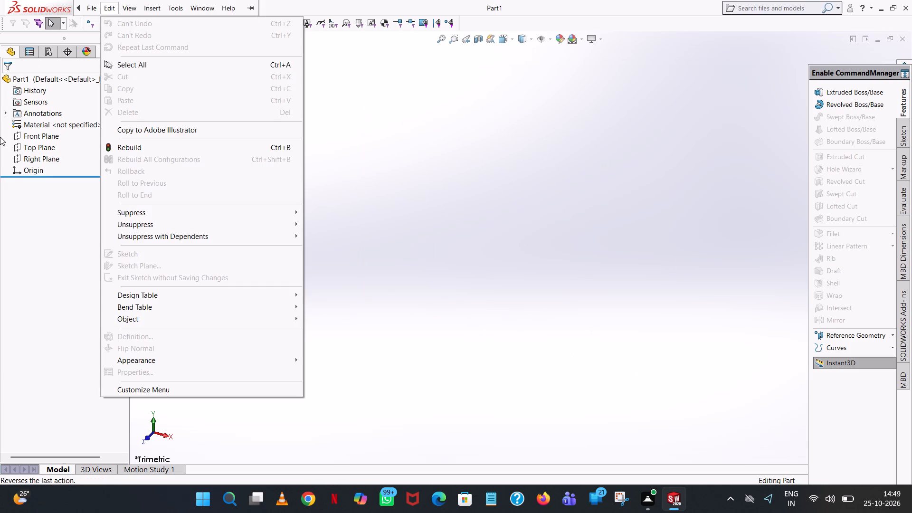
# Start a sketch on the Front Plane and draw a circle of radius 43 mm centred on the origin.
pyautogui.click(38, 138)
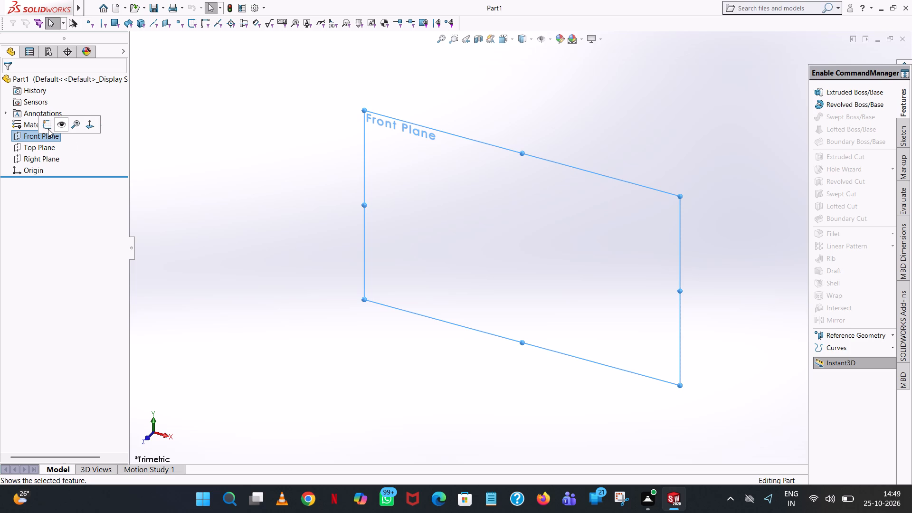
pyautogui.click(48, 128)
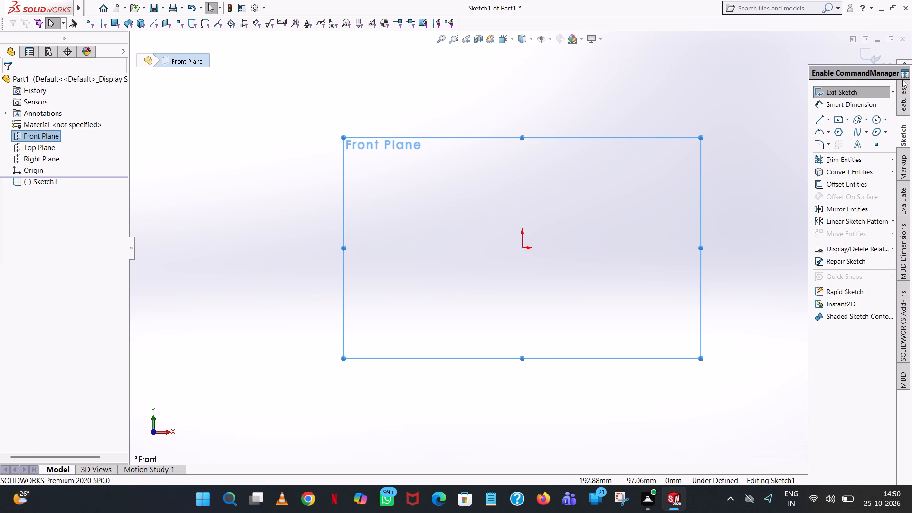
pyautogui.click(814, 122)
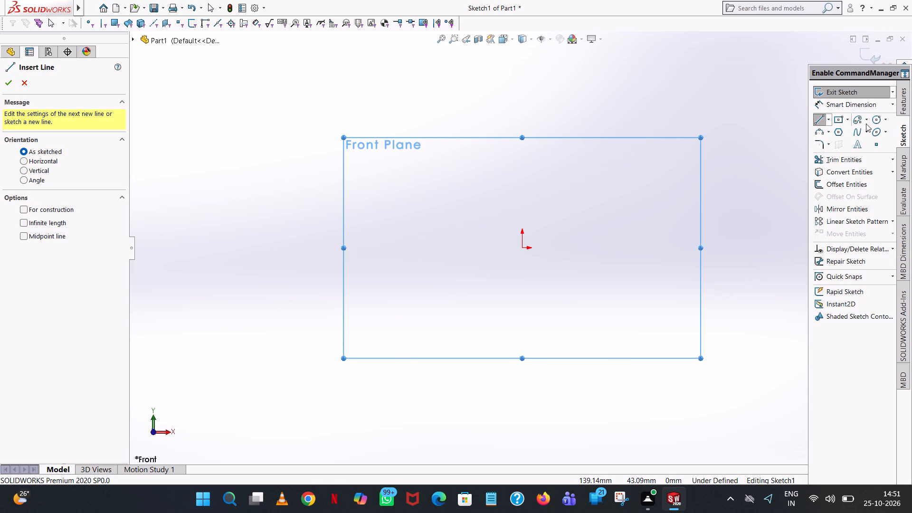
pyautogui.click(880, 123)
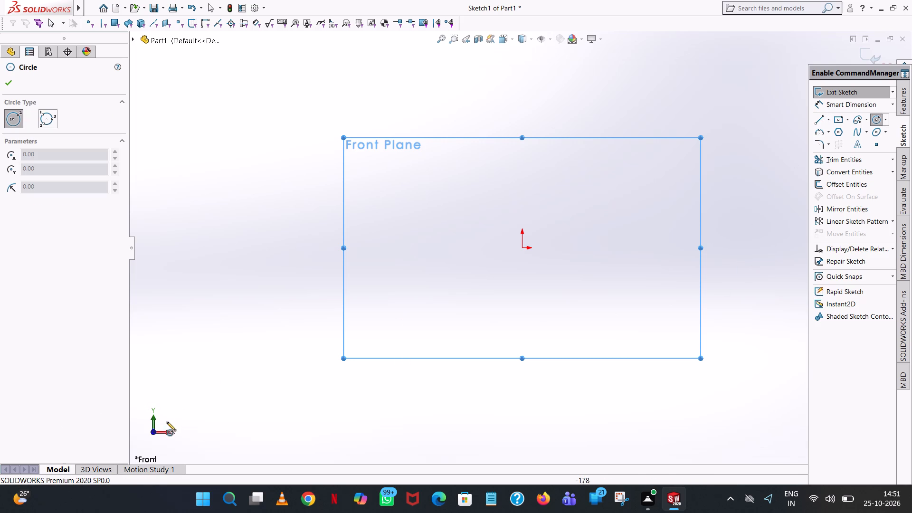
pyautogui.click(523, 247)
pyautogui.click(571, 150)
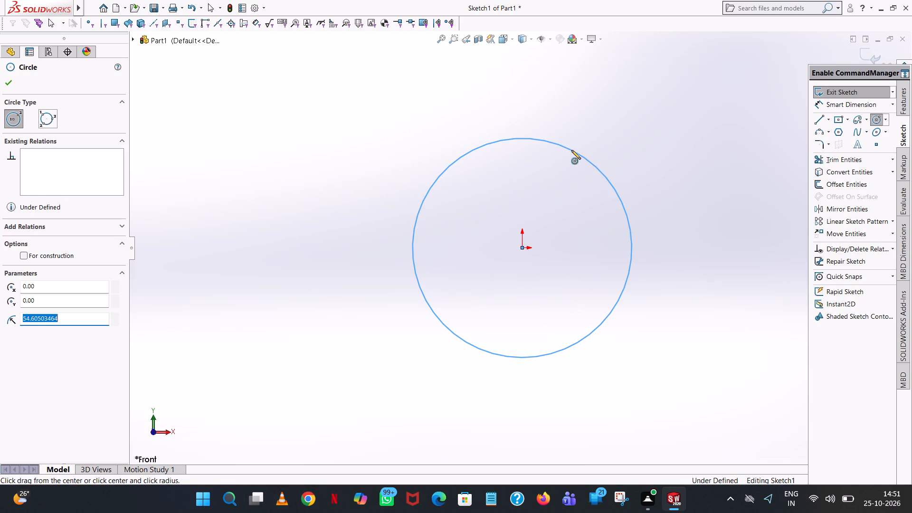
pyautogui.press('4')
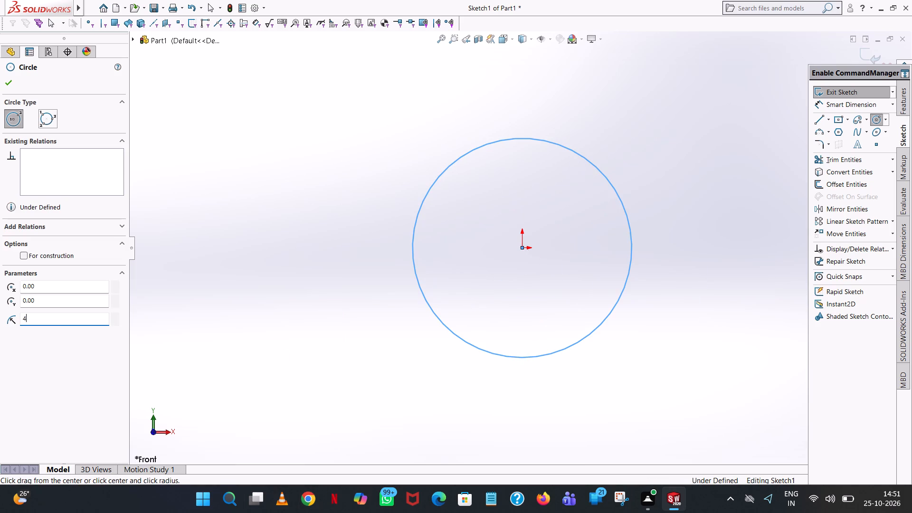
pyautogui.press('3')
pyautogui.press('Return')
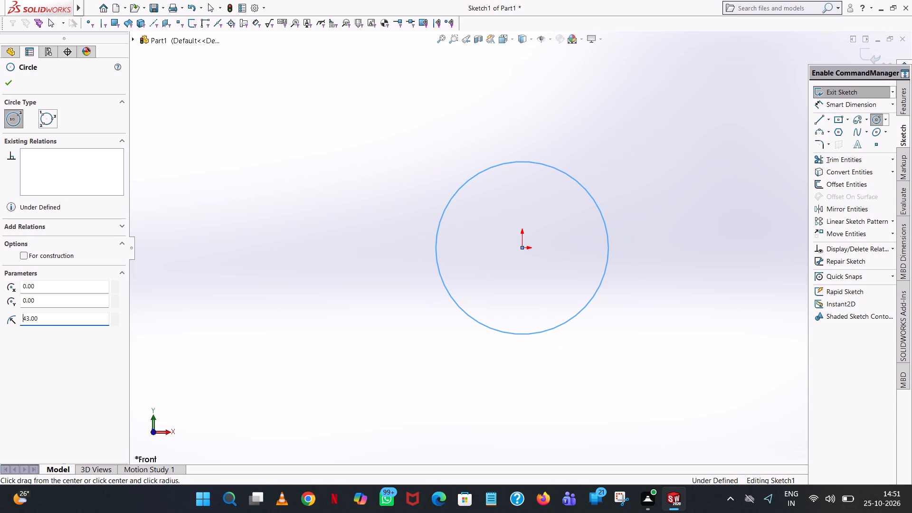
pyautogui.rightClick(571, 150)
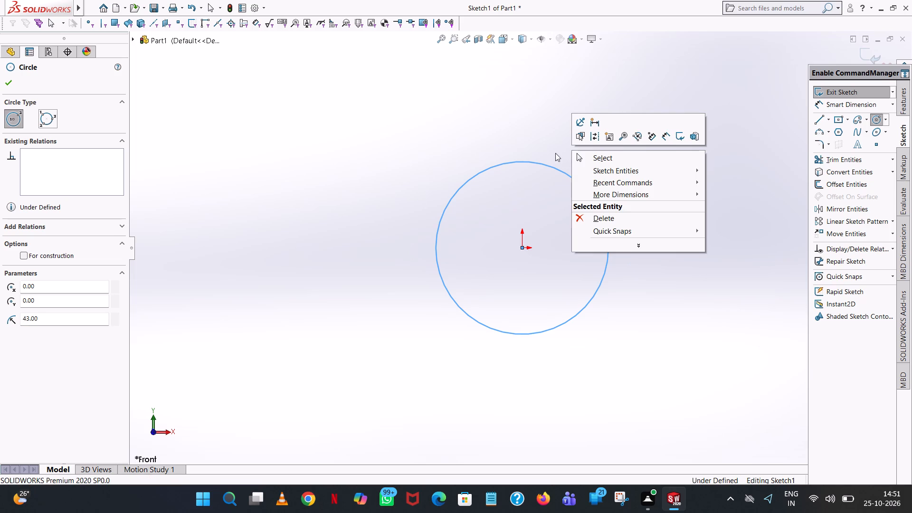
pyautogui.click(619, 155)
pyautogui.click(635, 164)
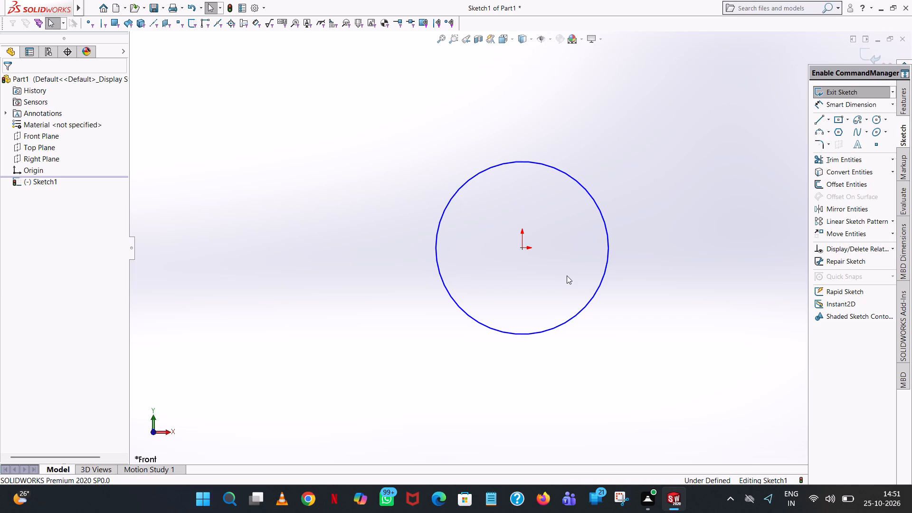
# Draw a circle of radius 15 mm centred on the top quadrant point of the large circle.
pyautogui.scroll(-2, 555, 275)
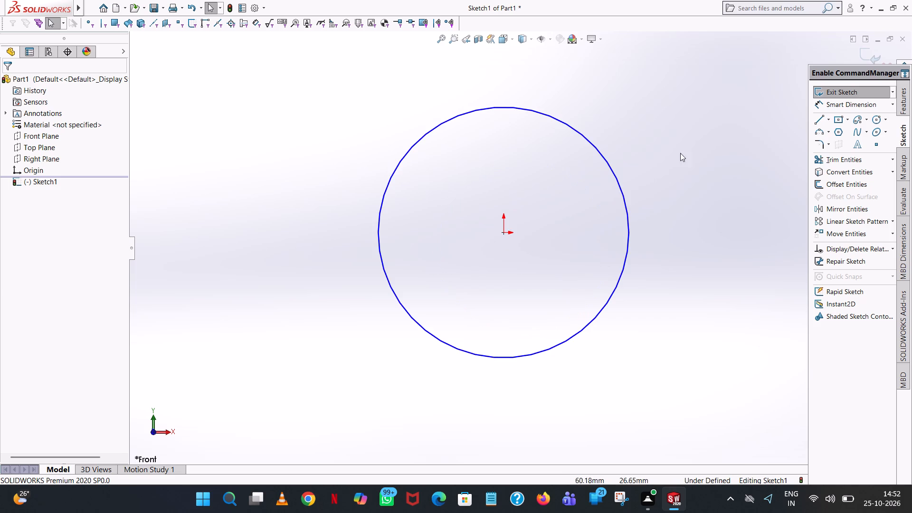
pyautogui.click(872, 120)
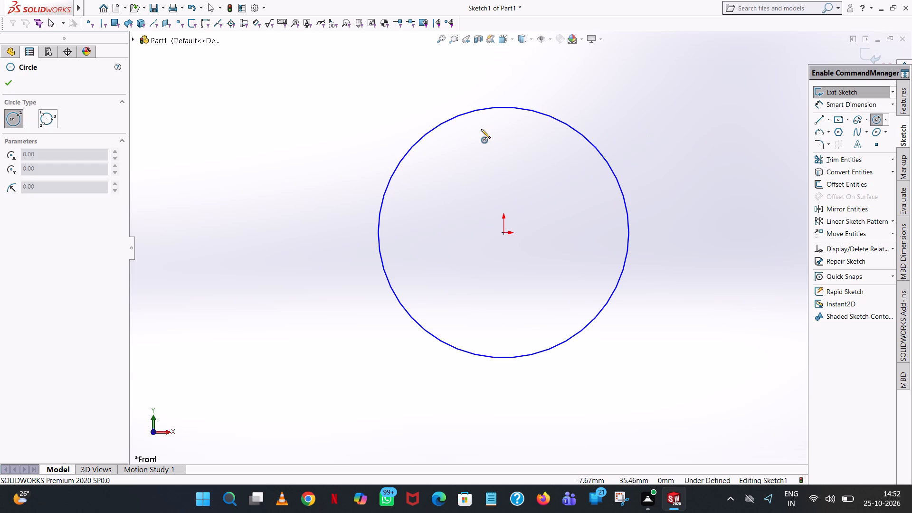
pyautogui.click(503, 106)
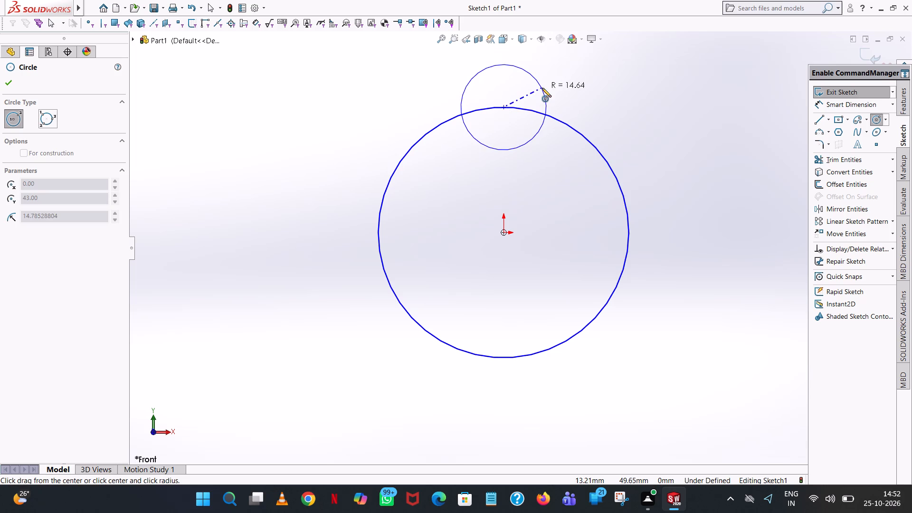
pyautogui.click(542, 88)
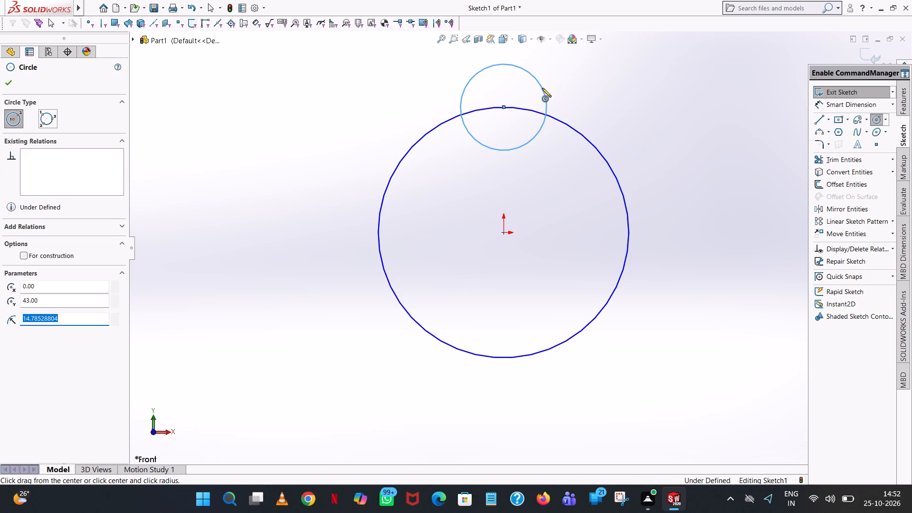
pyautogui.write('15')
pyautogui.press('Return')
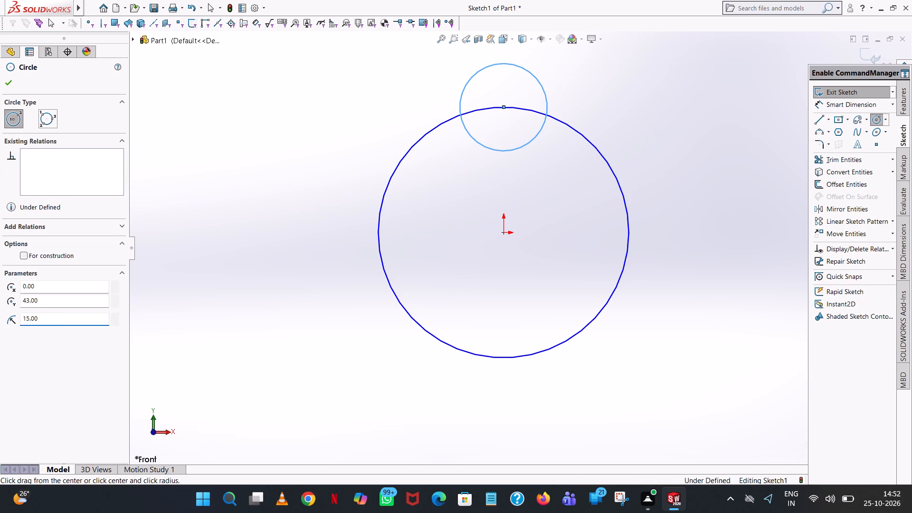
pyautogui.rightClick(542, 88)
pyautogui.click(593, 102)
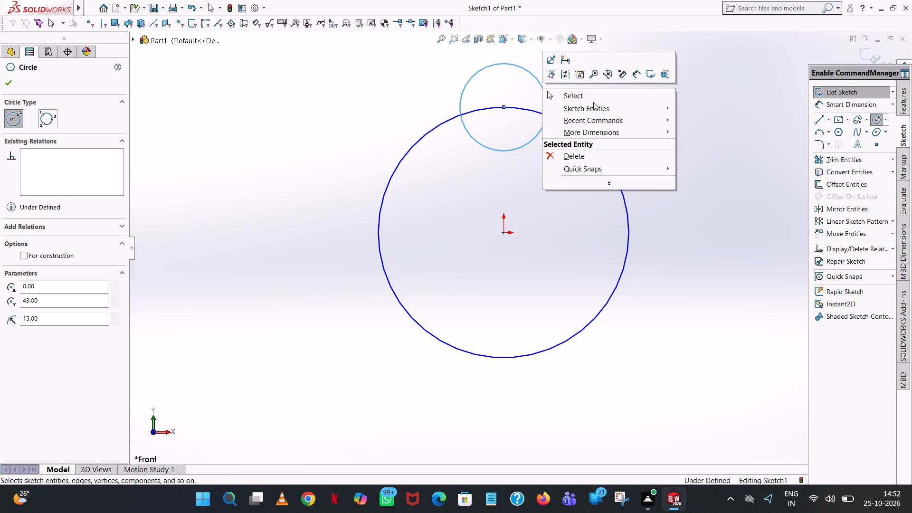
pyautogui.click(598, 100)
pyautogui.click(605, 100)
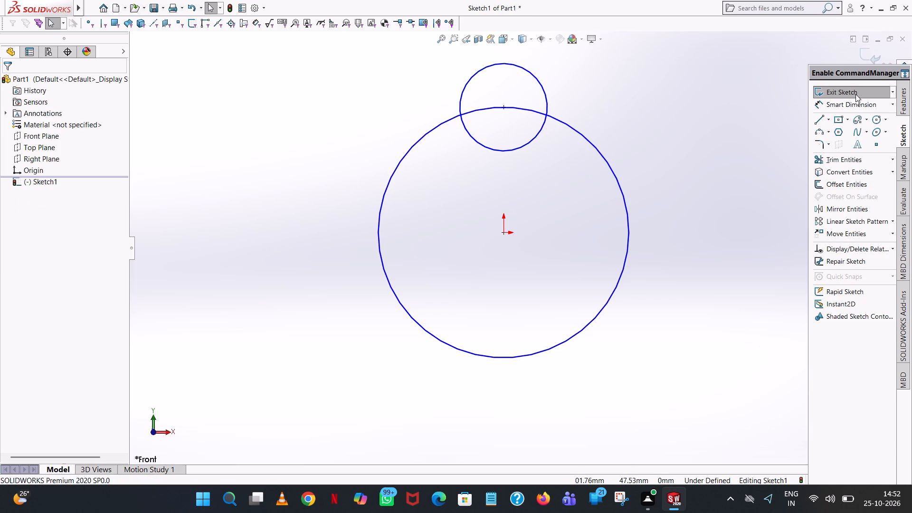
# Create a circular sketch pattern of the small circle around the origin with 3 equally spaced instances over 360 degrees.
pyautogui.click(893, 221)
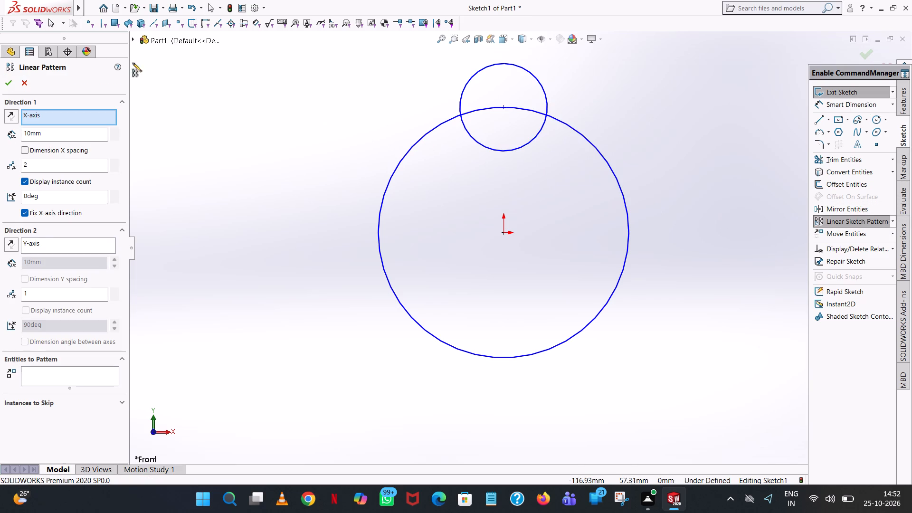
pyautogui.click(28, 81)
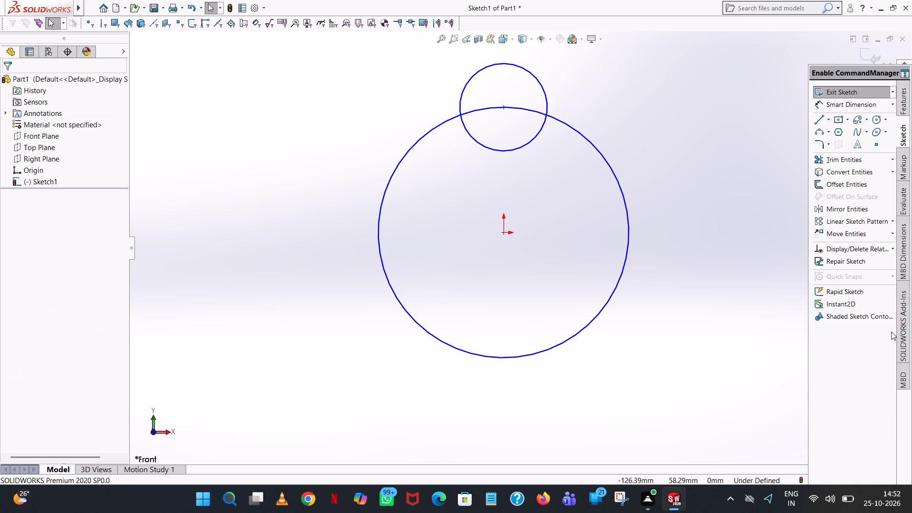
pyautogui.click(893, 221)
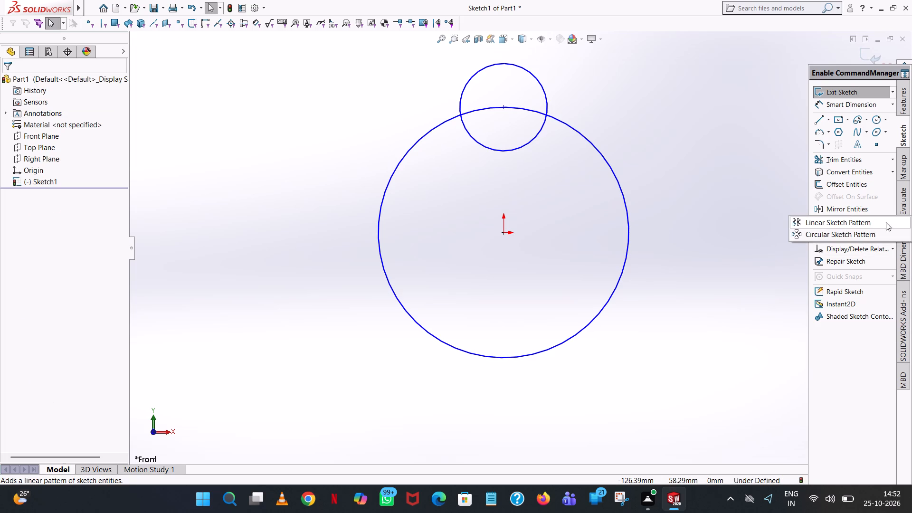
pyautogui.click(864, 233)
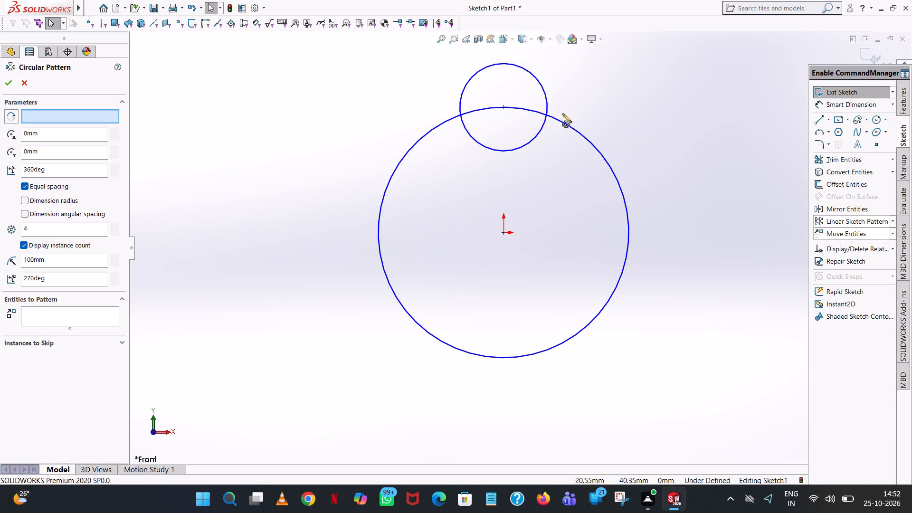
pyautogui.click(546, 92)
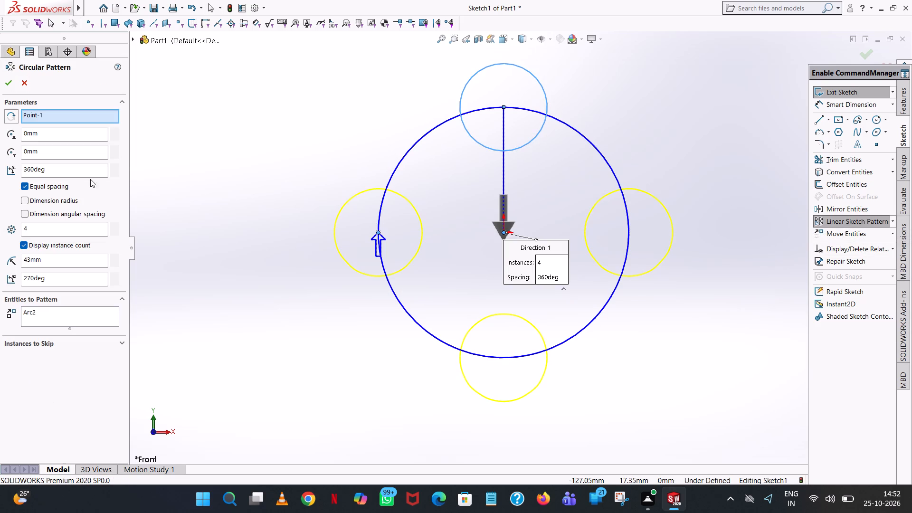
pyautogui.click(115, 233)
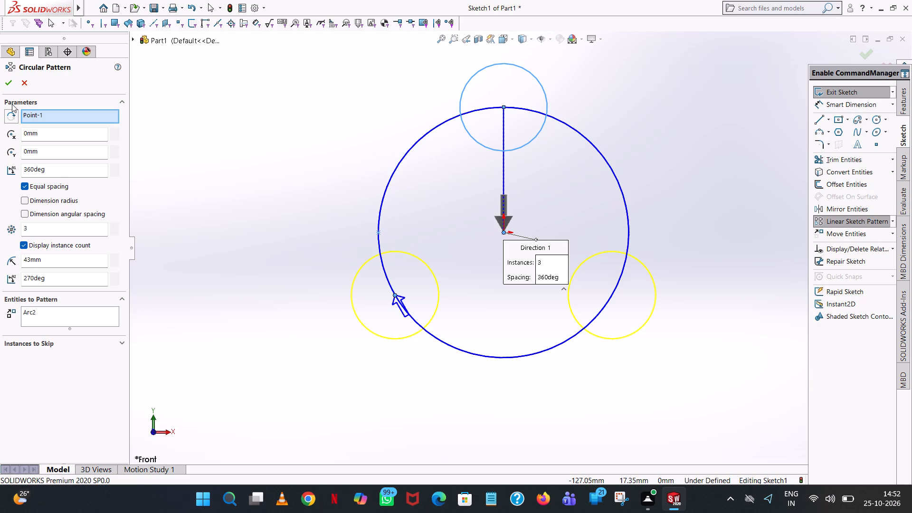
pyautogui.click(8, 84)
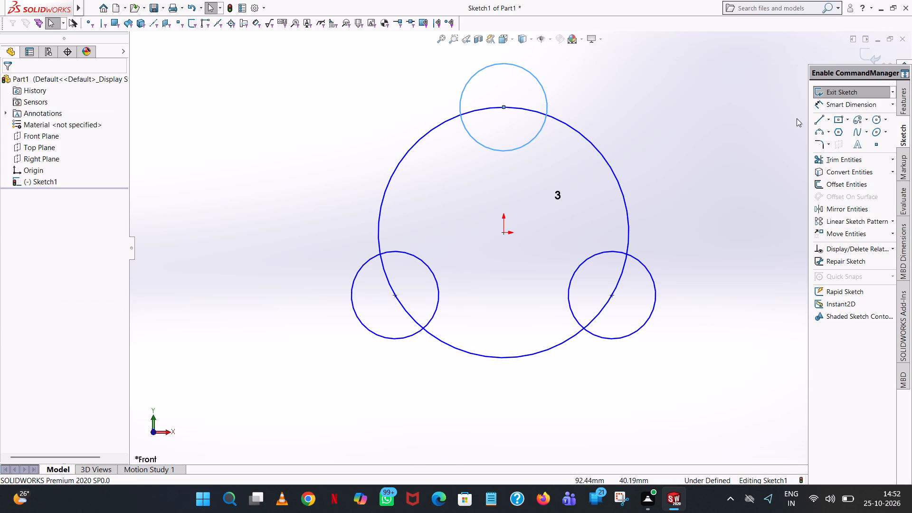
# Trim the overlapping inner arcs of the large circle and three small circles to leave one closed three-lobed outline.
pyautogui.click(845, 158)
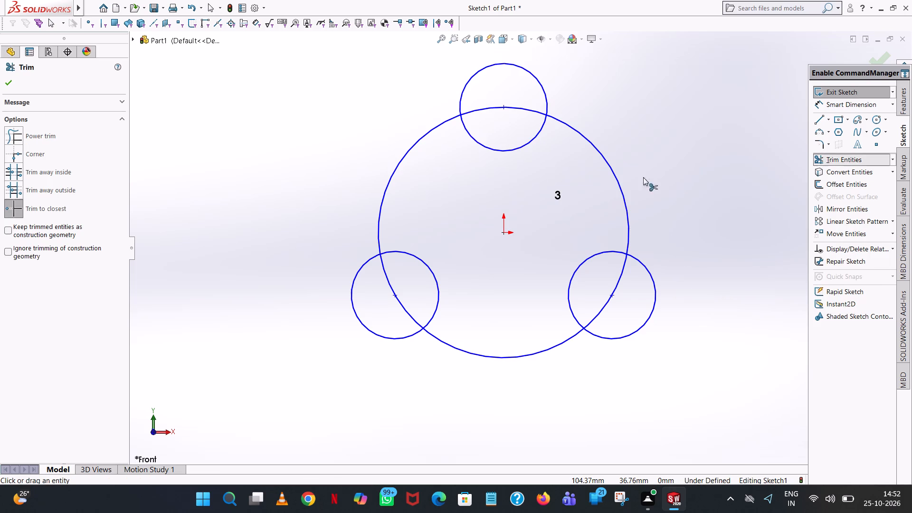
pyautogui.click(588, 261)
pyautogui.click(400, 250)
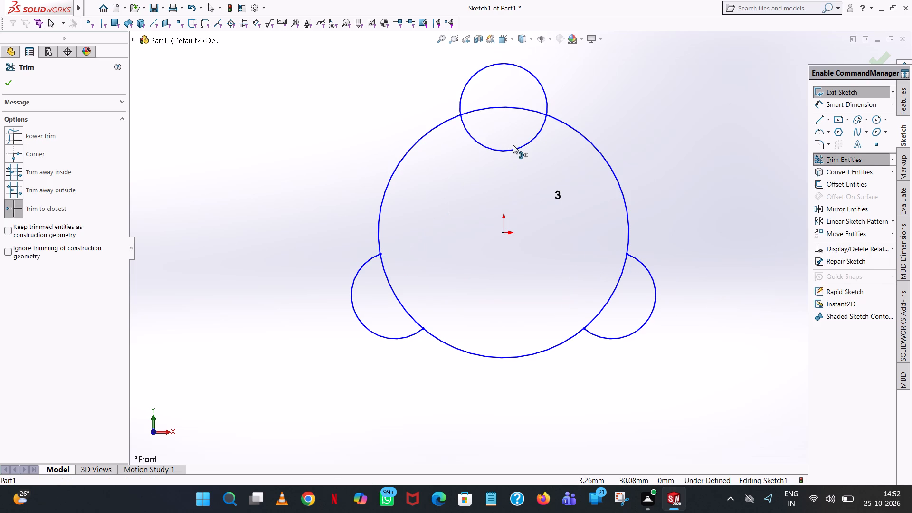
pyautogui.click(511, 149)
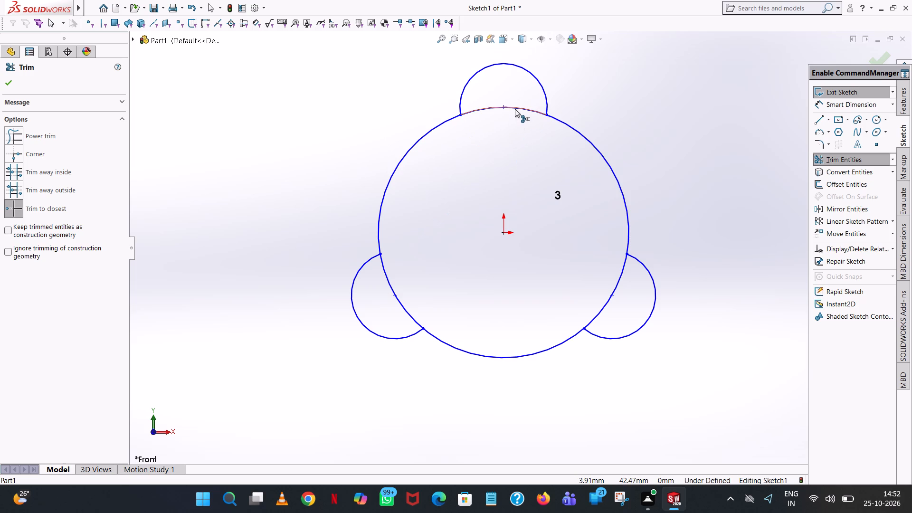
pyautogui.click(515, 109)
pyautogui.click(617, 286)
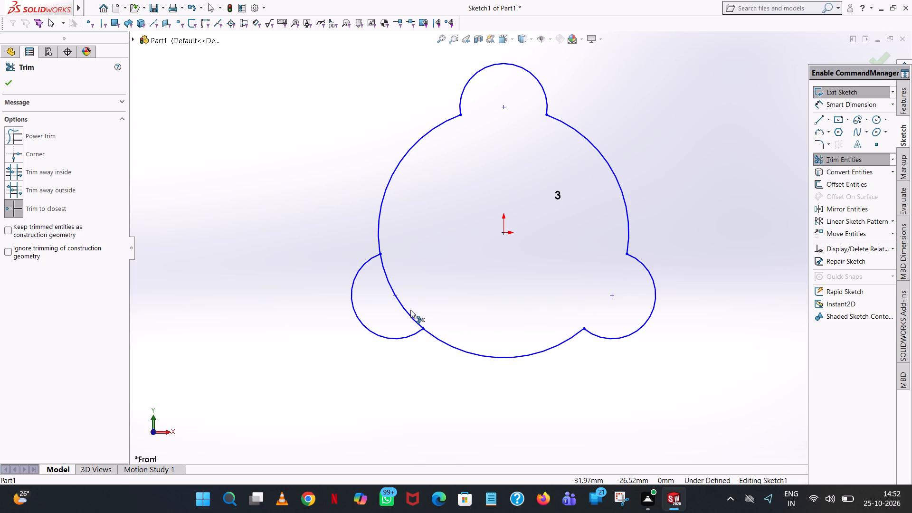
pyautogui.click(404, 309)
pyautogui.click(14, 79)
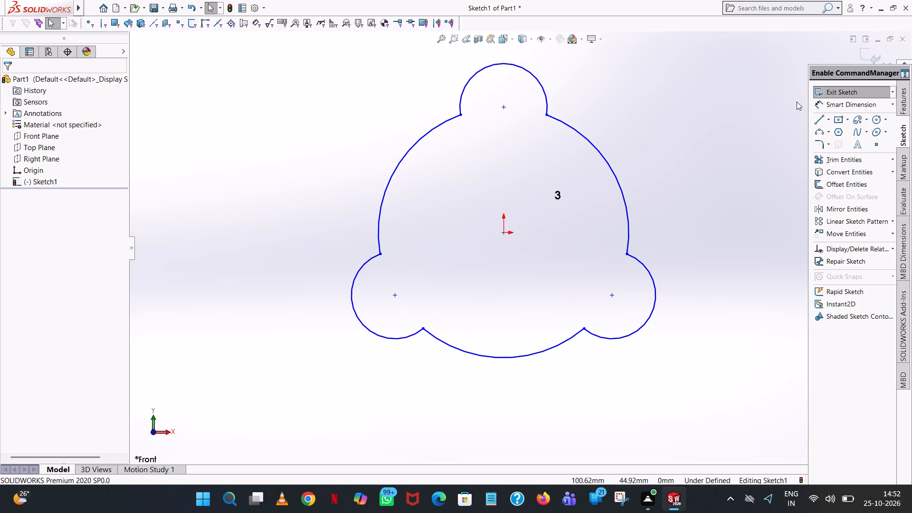
# Add radius dimensions to the upper-right arc of the main body and the lower-left lobe arc, accepting their existing values.
pyautogui.click(848, 108)
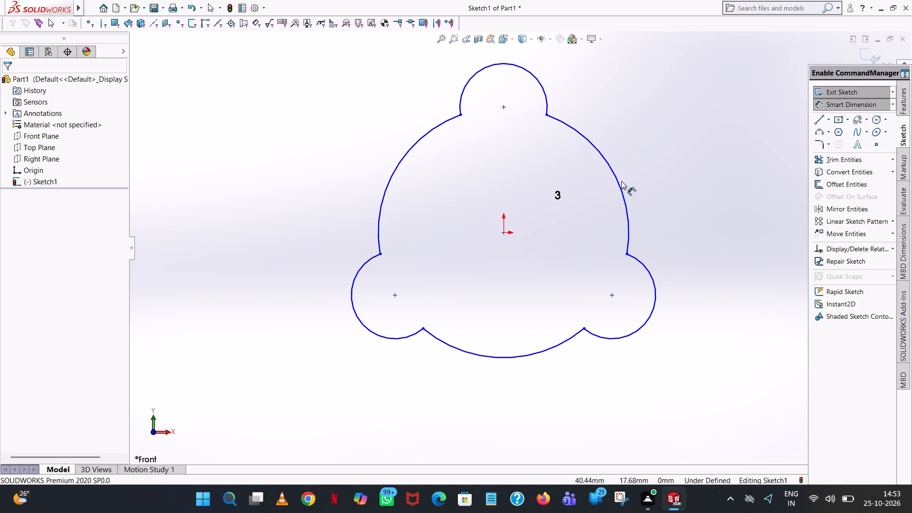
pyautogui.click(614, 179)
pyautogui.click(714, 106)
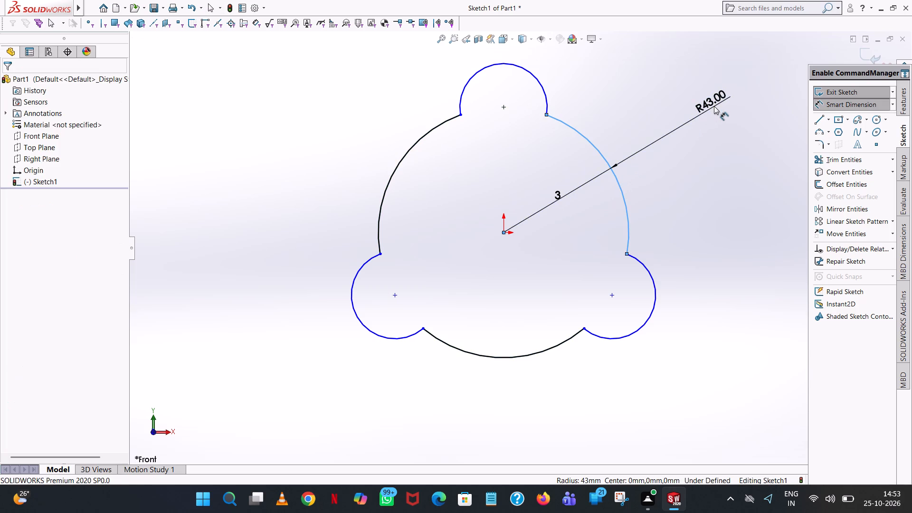
pyautogui.click(672, 95)
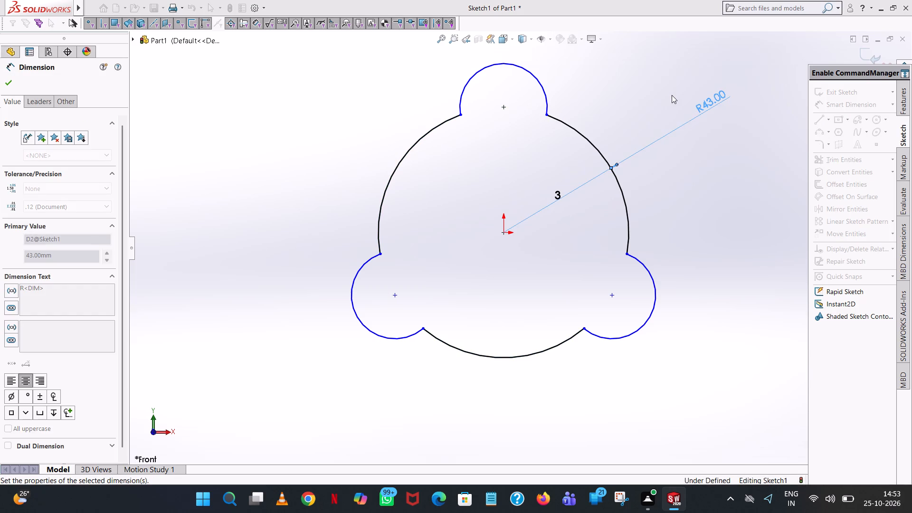
pyautogui.click(362, 321)
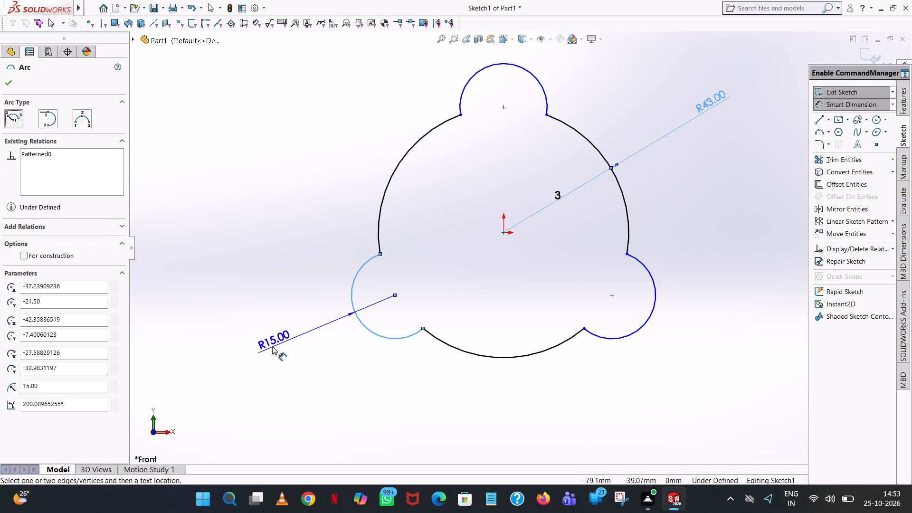
pyautogui.click(272, 346)
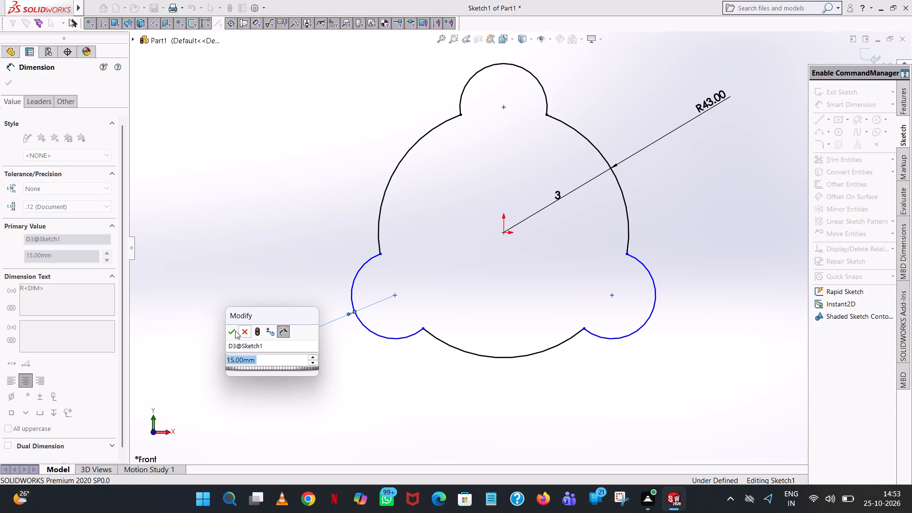
pyautogui.click(229, 331)
pyautogui.click(307, 180)
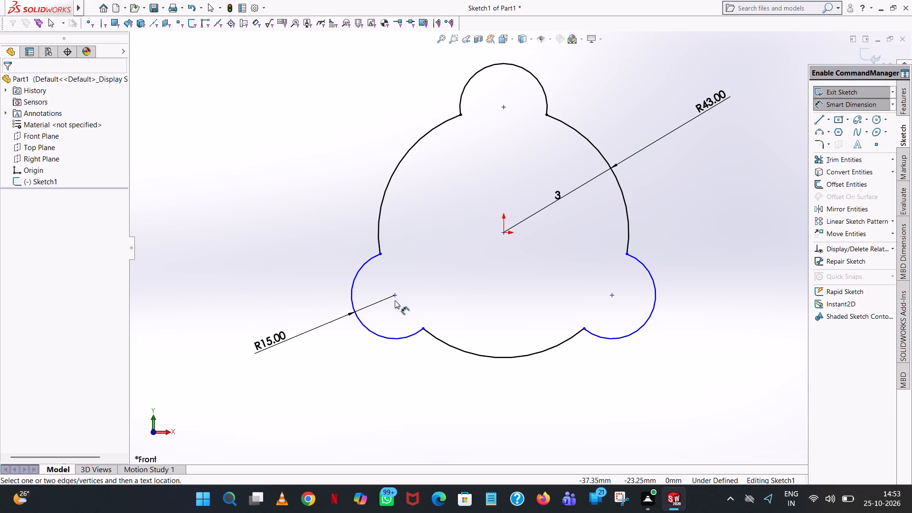
# Dimension the lower-left lobe centre horizontally and vertically from the origin, accepting the existing values.
pyautogui.click(396, 295)
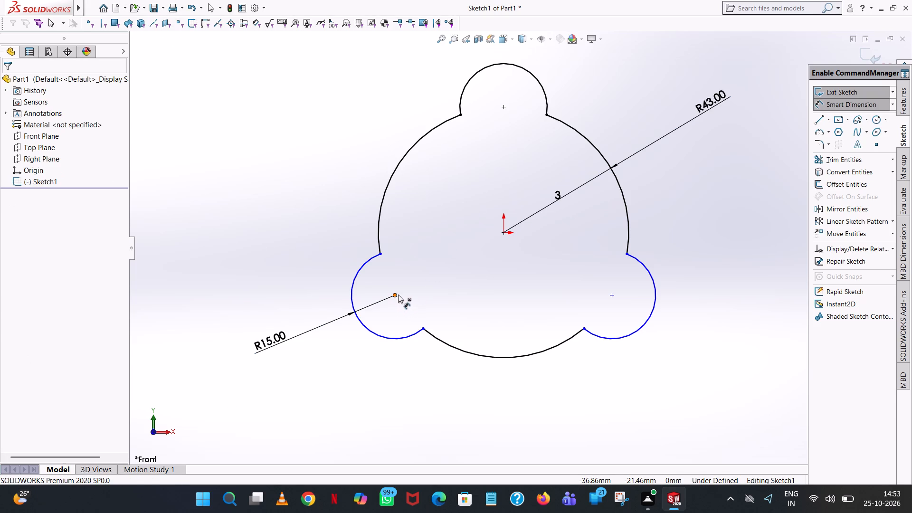
pyautogui.click(503, 233)
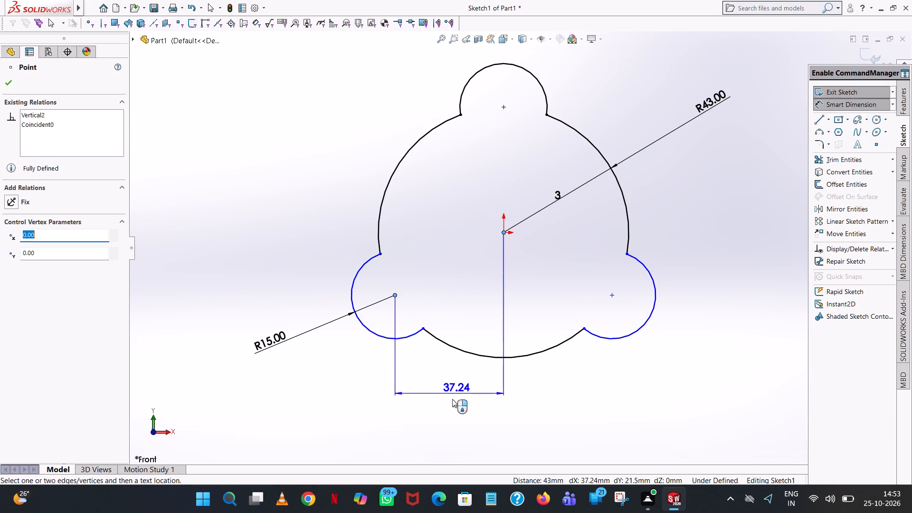
pyautogui.click(445, 408)
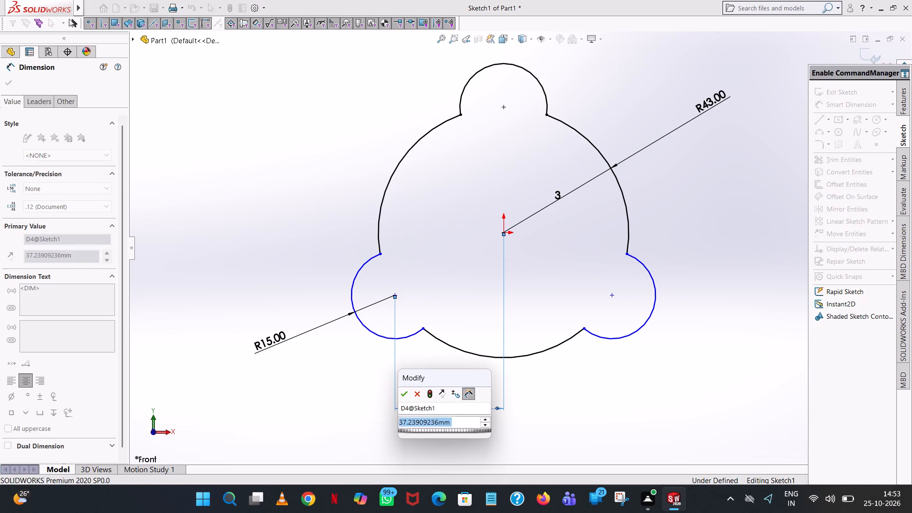
pyautogui.click(407, 392)
pyautogui.click(350, 384)
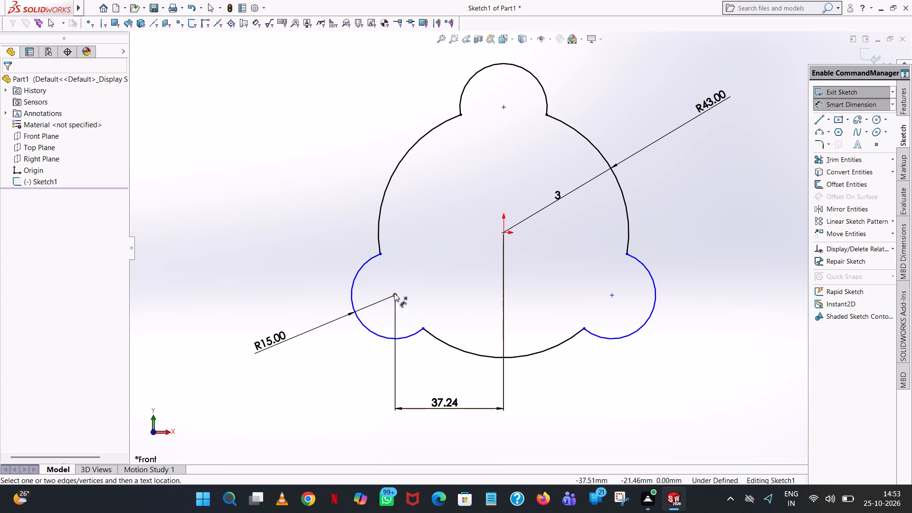
pyautogui.click(395, 296)
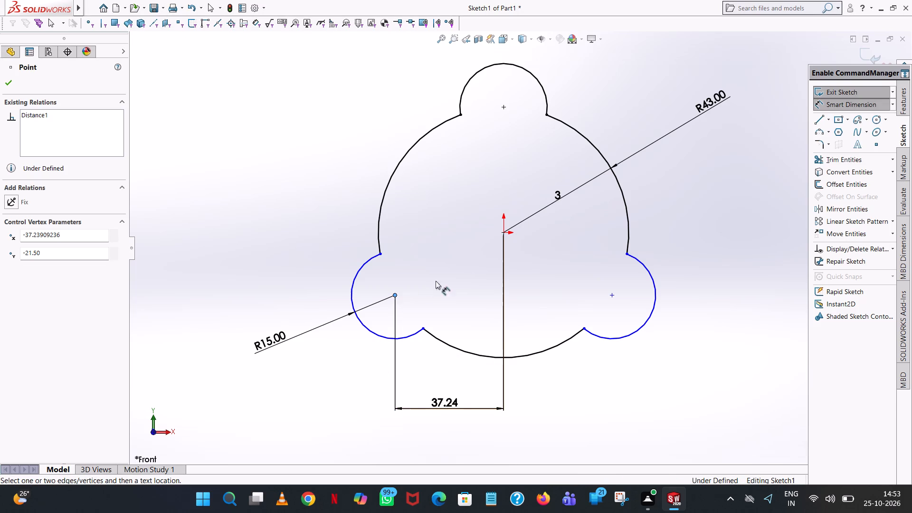
pyautogui.click(502, 232)
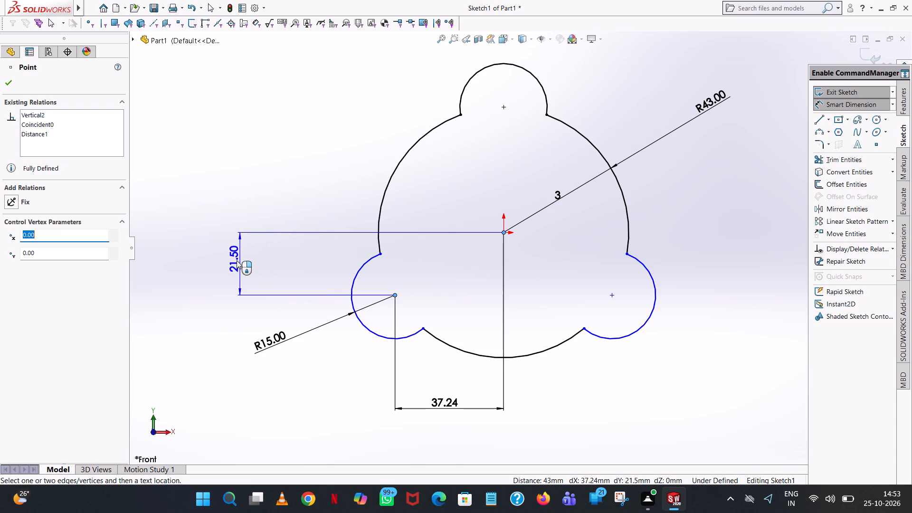
pyautogui.click(228, 263)
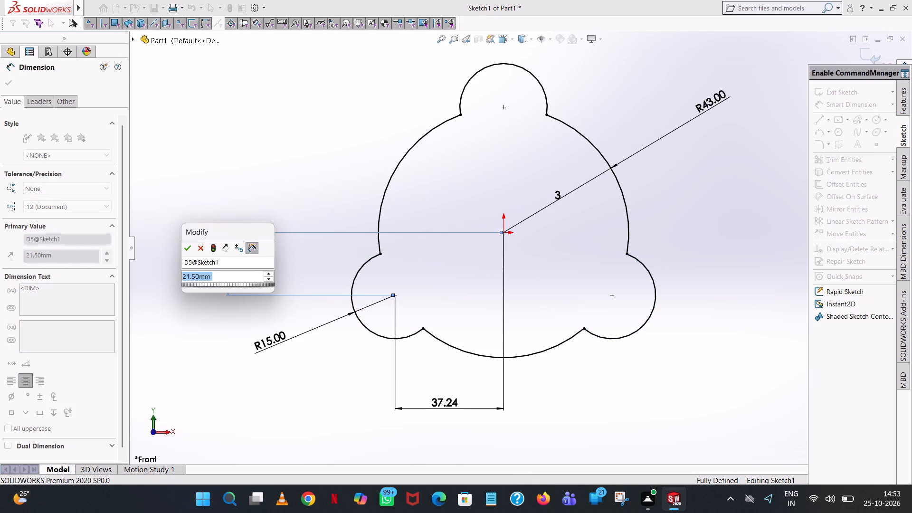
pyautogui.click(185, 246)
pyautogui.click(326, 126)
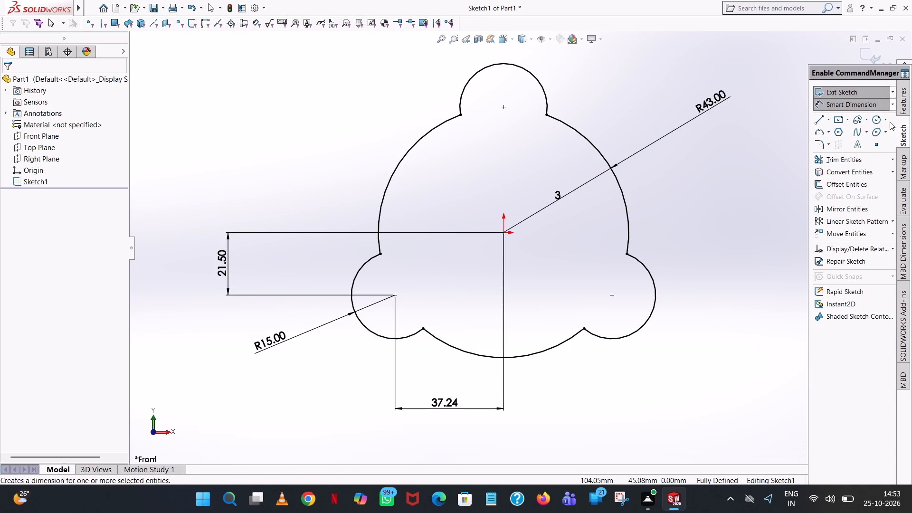
# Add a 7 mm sketch fillet at the corner where the top lobe meets the main arc on its left side.
pyautogui.click(822, 144)
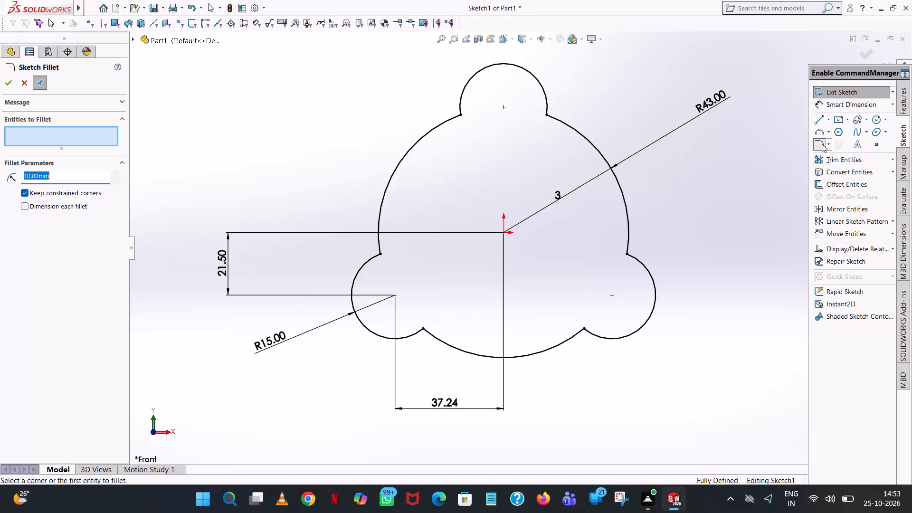
pyautogui.press('7')
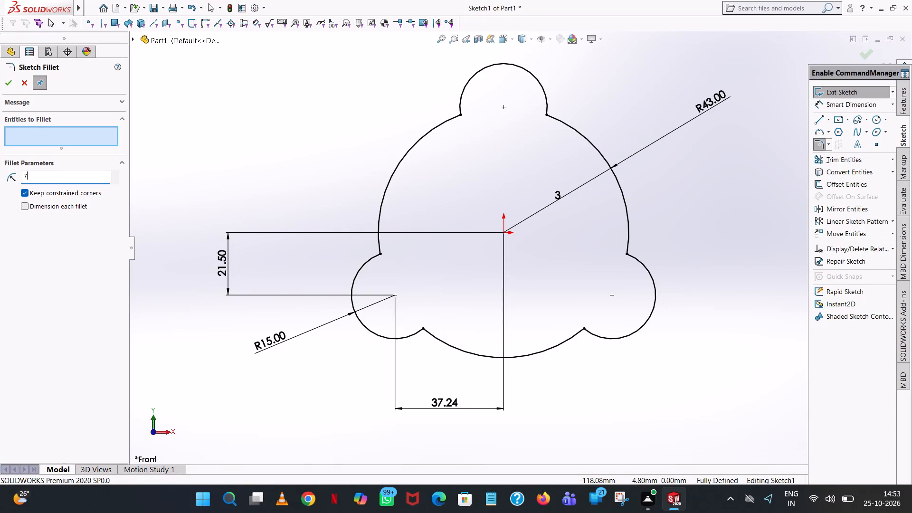
pyautogui.press('Return')
pyautogui.scroll(-8, 454, 124)
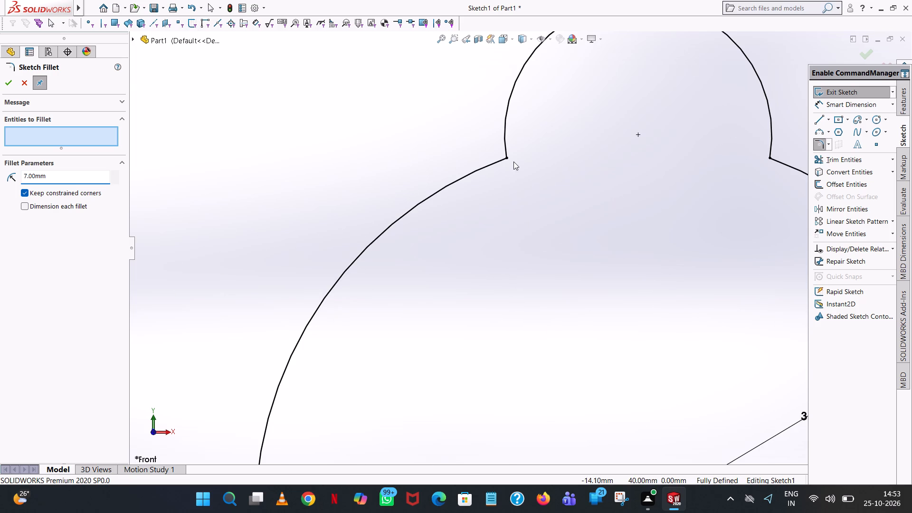
pyautogui.click(508, 157)
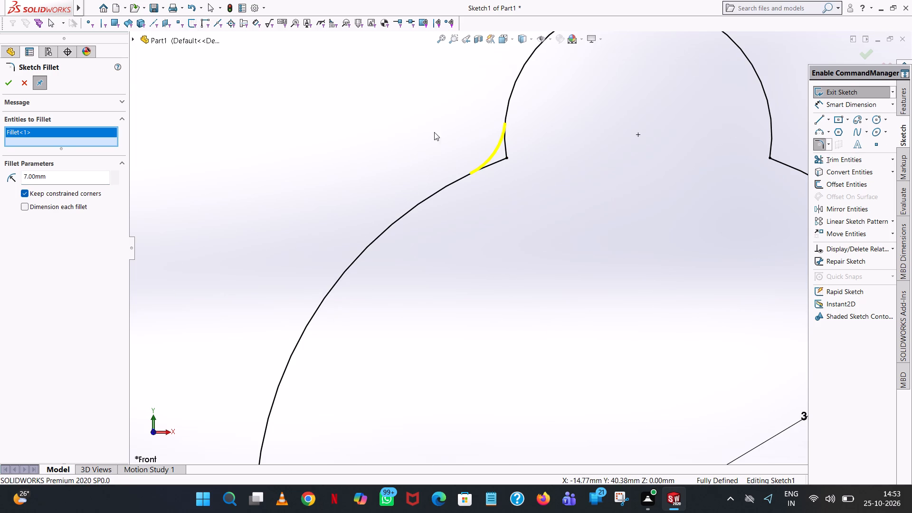
pyautogui.click(7, 77)
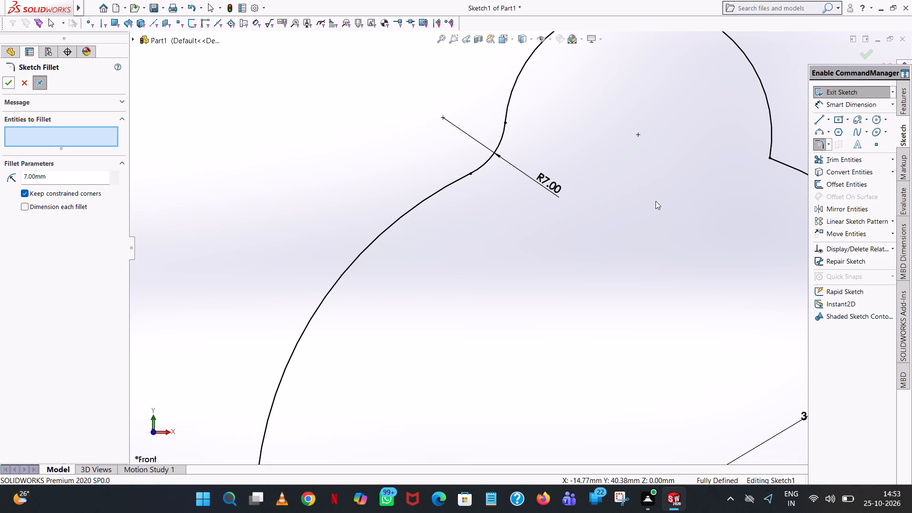
# Add 7 mm sketch fillets to the remaining five corners between the lobes and the main body arcs.
pyautogui.scroll(2, 655, 201)
pyautogui.click(693, 183)
pyautogui.scroll(6, 674, 248)
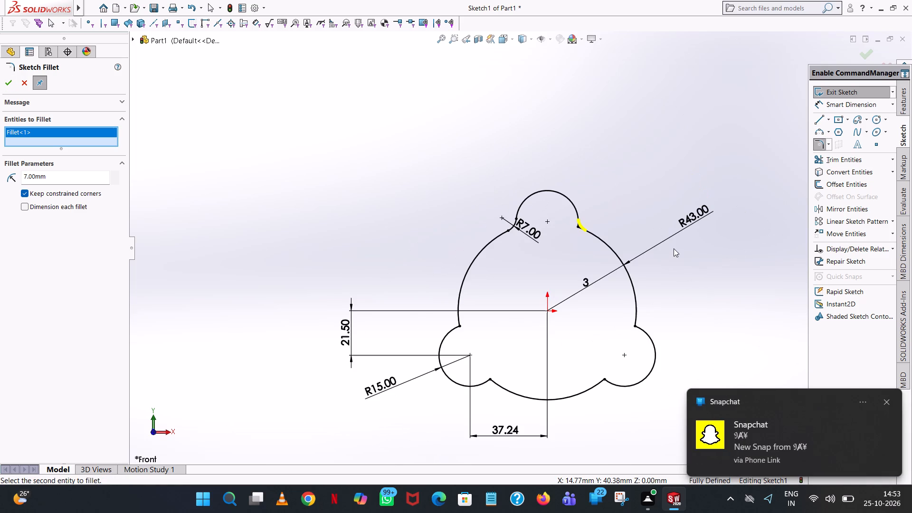
pyautogui.scroll(-3, 666, 337)
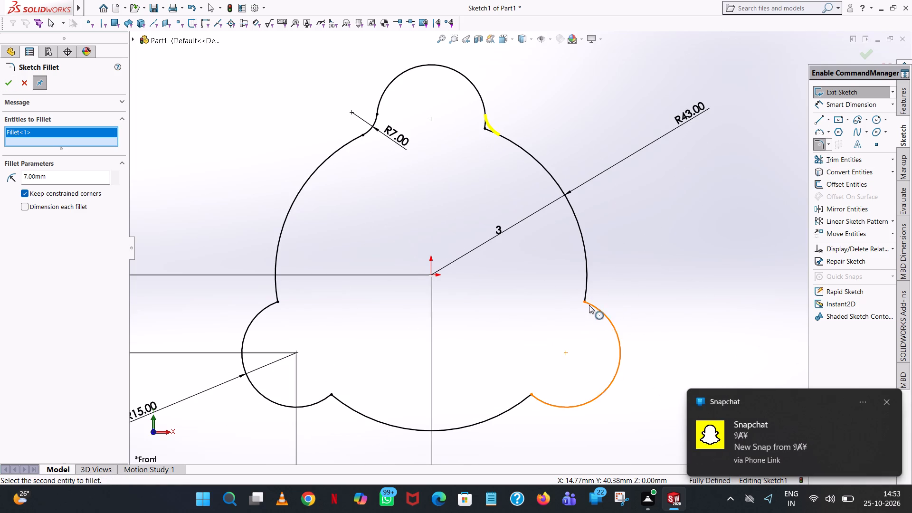
pyautogui.click(585, 300)
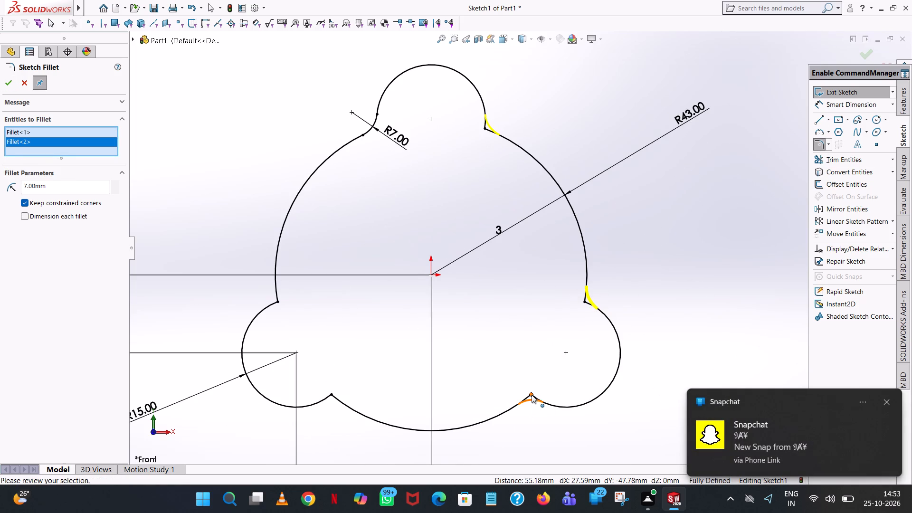
pyautogui.click(532, 395)
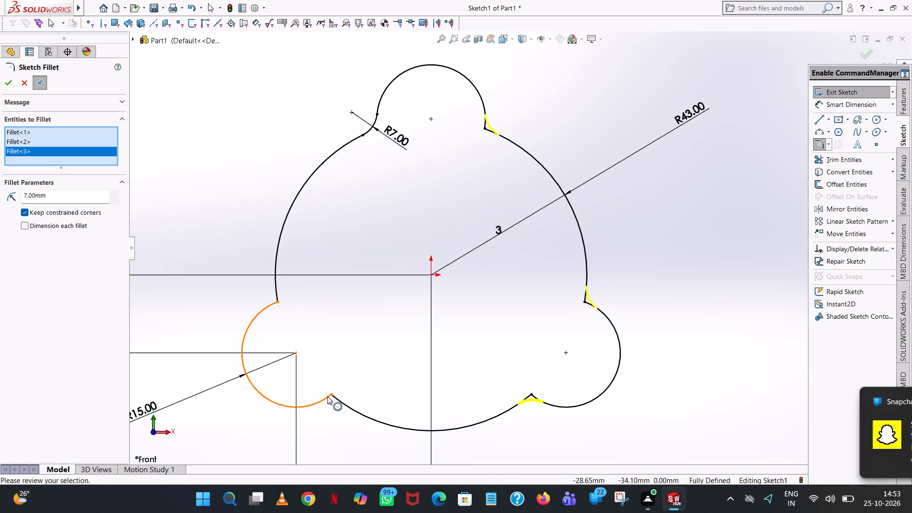
pyautogui.click(331, 394)
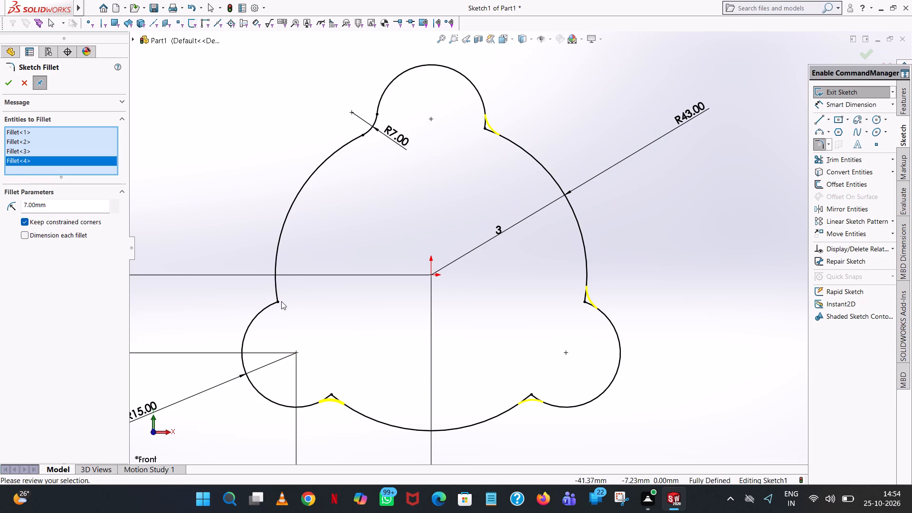
pyautogui.click(278, 301)
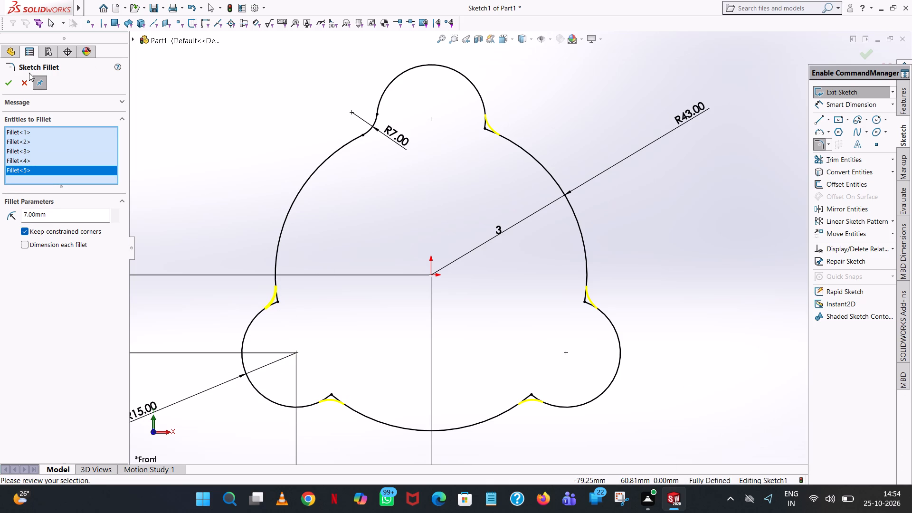
pyautogui.click(11, 85)
pyautogui.click(244, 117)
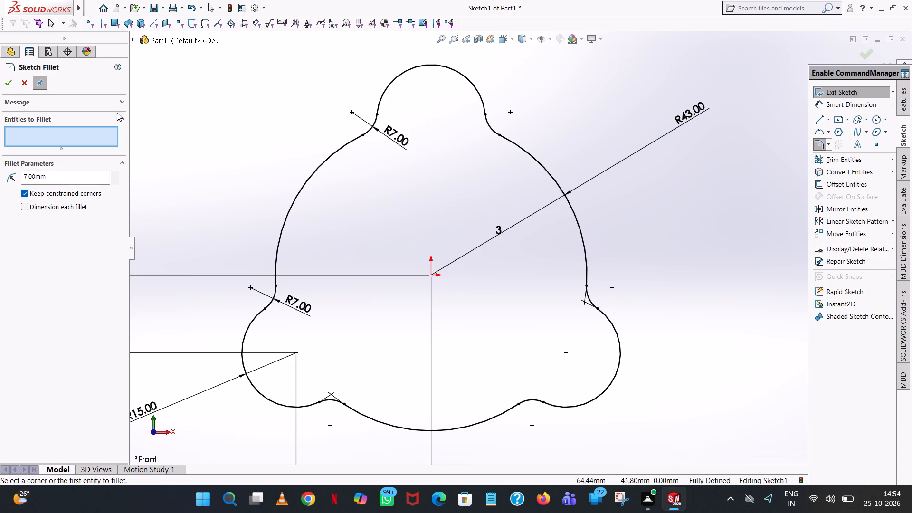
pyautogui.click(5, 82)
pyautogui.click(237, 143)
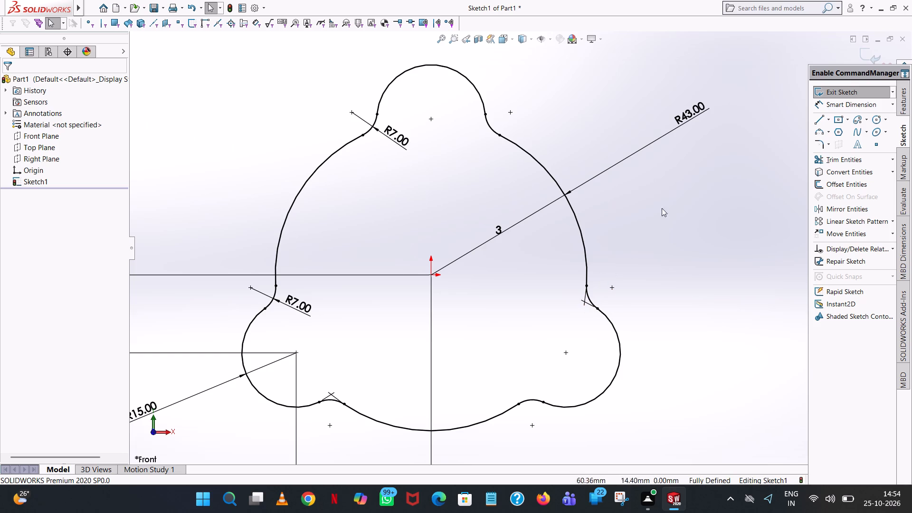
# Extrude the three-lobed outline as a blind boss 3 mm deep.
pyautogui.click(906, 104)
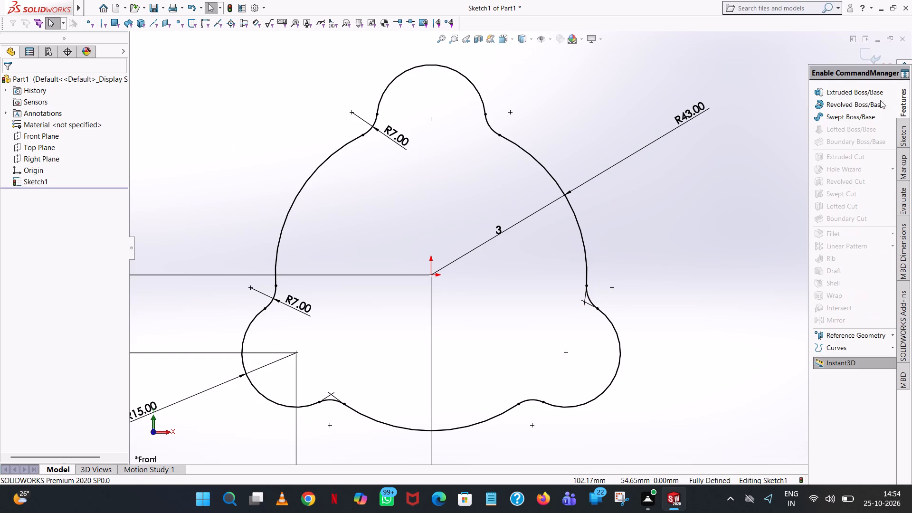
pyautogui.click(860, 94)
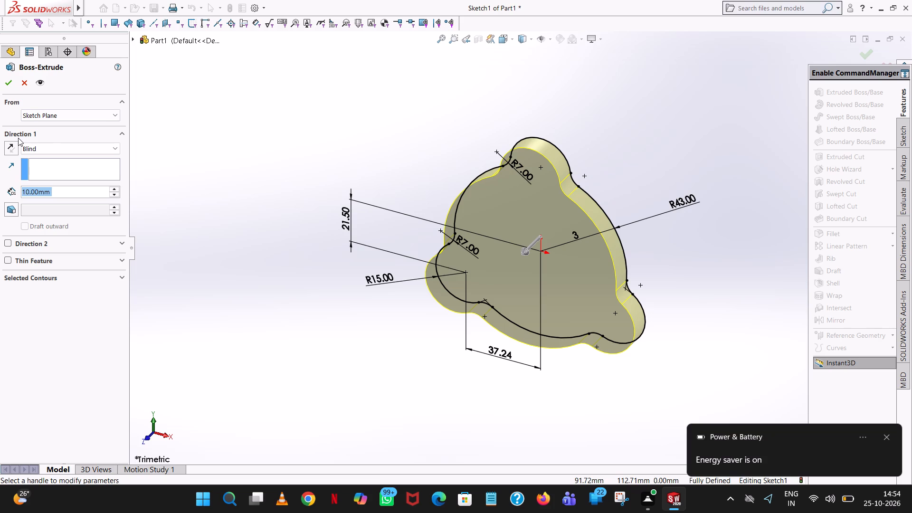
pyautogui.press('3')
pyautogui.press('Return')
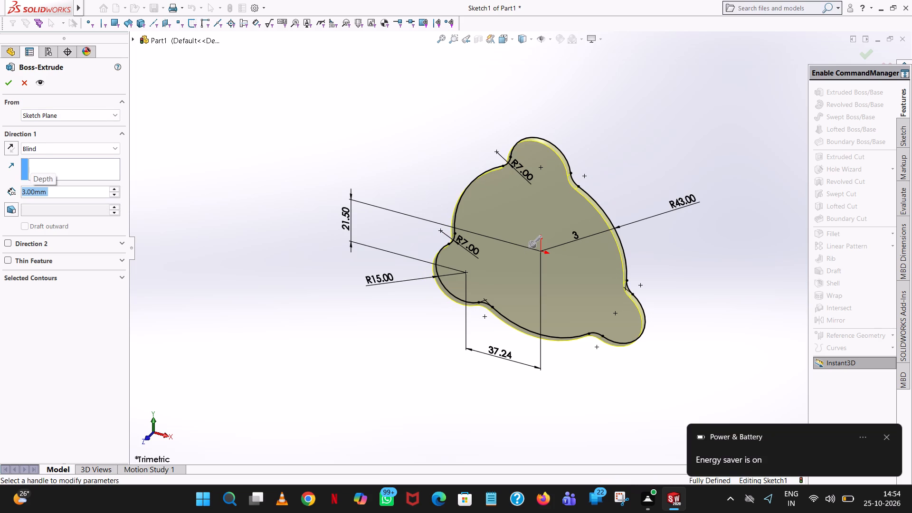
pyautogui.click(9, 86)
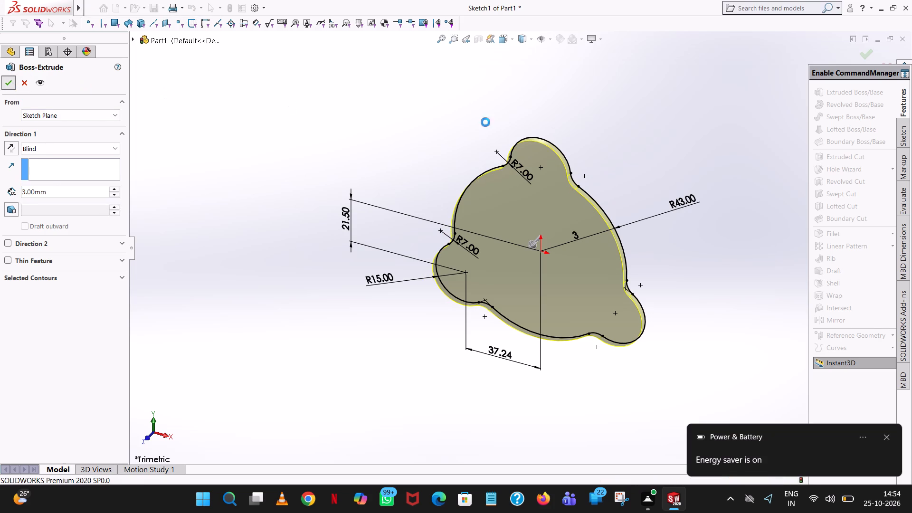
pyautogui.click(254, 200)
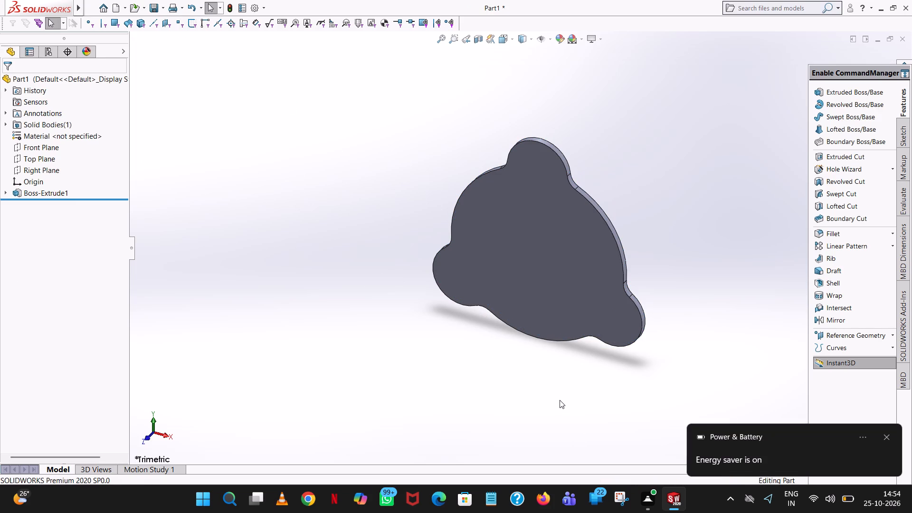
# Start a new boss-extrude sketch on the flat front face of the three-lobed plate.
pyautogui.scroll(1, 552, 386)
pyautogui.moveTo(553, 386); pyautogui.dragTo(555, 380, button='middle')
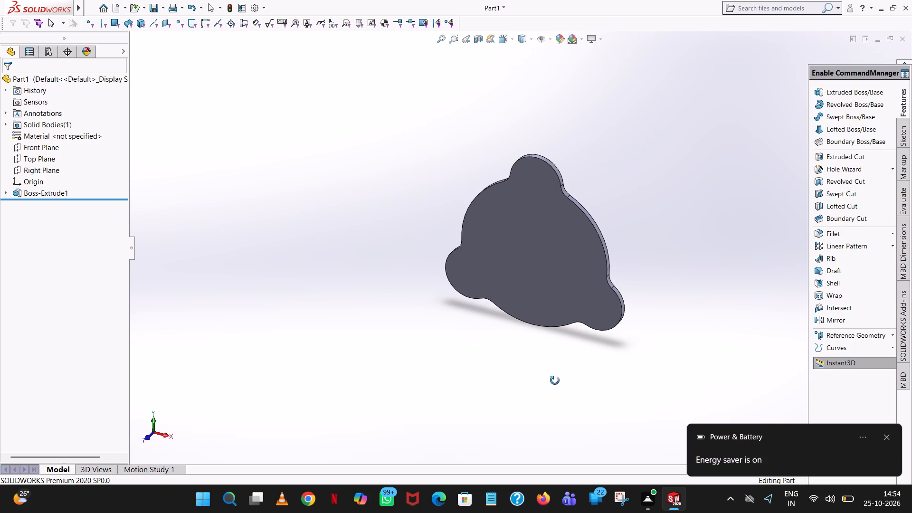
pyautogui.moveTo(555, 380); pyautogui.dragTo(565, 360, button='middle')
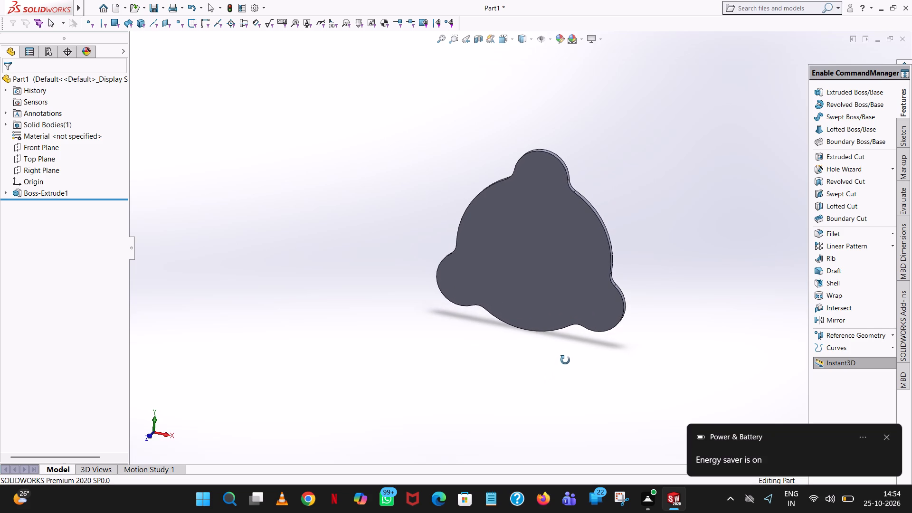
pyautogui.moveTo(565, 360); pyautogui.dragTo(598, 315, button='middle')
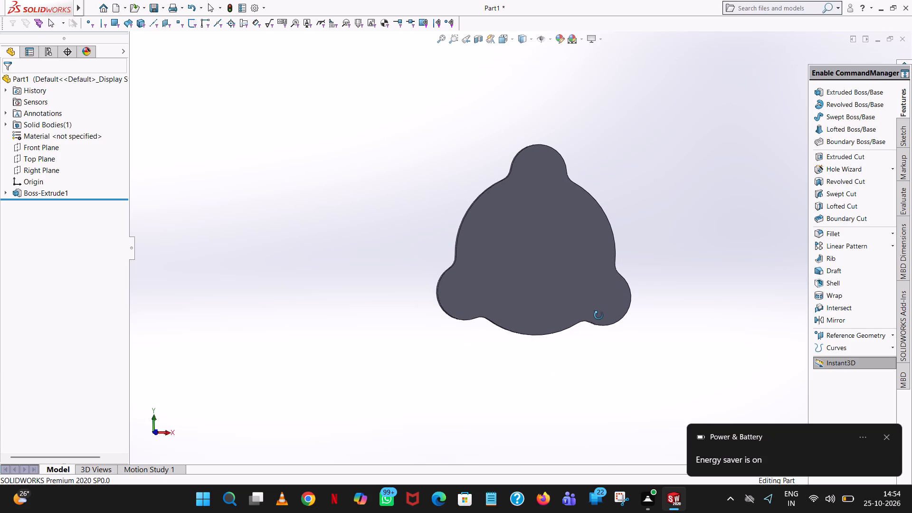
pyautogui.moveTo(598, 315); pyautogui.dragTo(598, 334, button='middle')
pyautogui.scroll(-2, 627, 237)
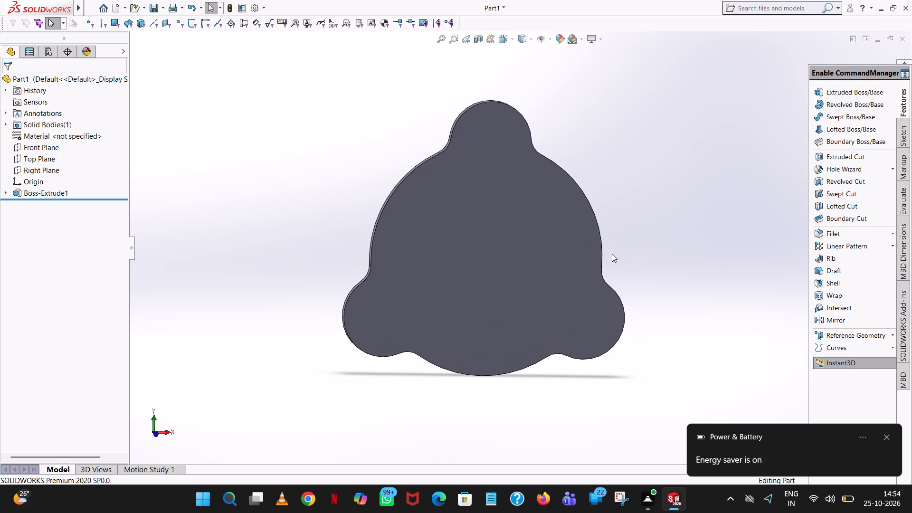
pyautogui.scroll(-1, 612, 254)
pyautogui.moveTo(615, 256); pyautogui.dragTo(601, 253, button='middle')
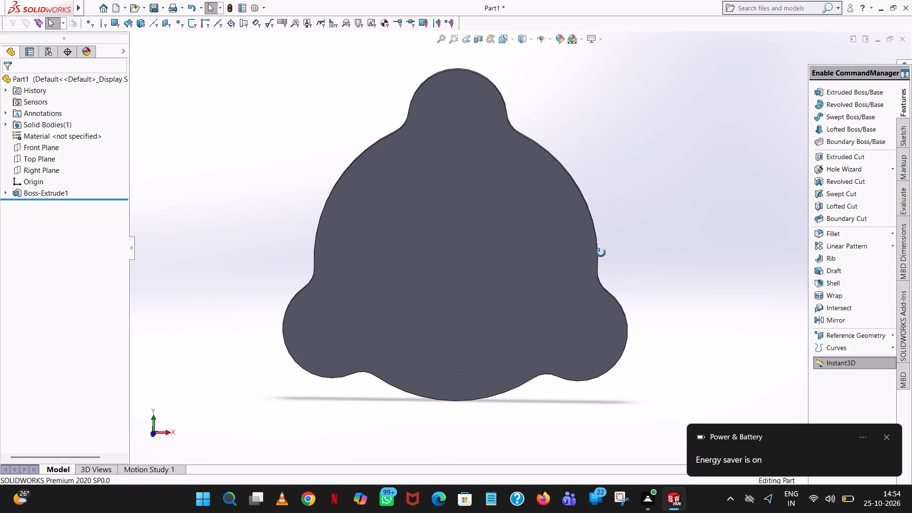
pyautogui.moveTo(601, 253); pyautogui.dragTo(600, 241, button='middle')
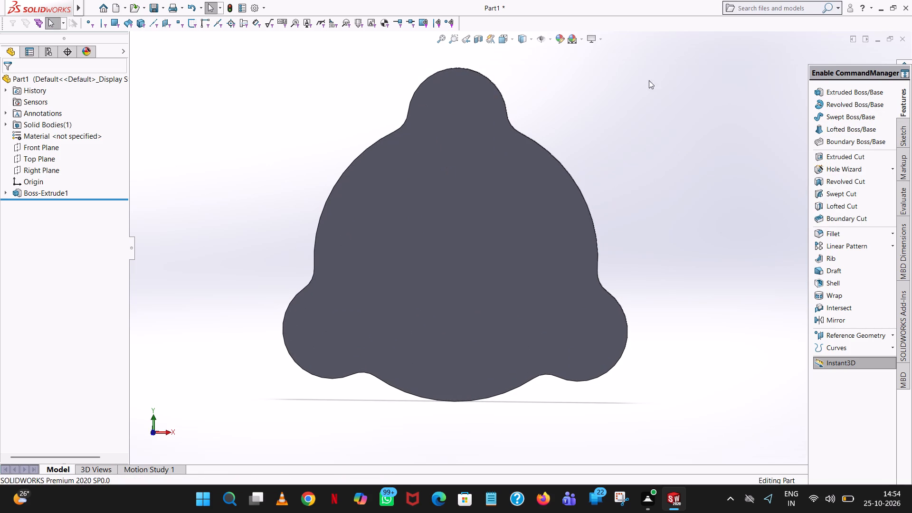
pyautogui.click(864, 89)
pyautogui.click(499, 183)
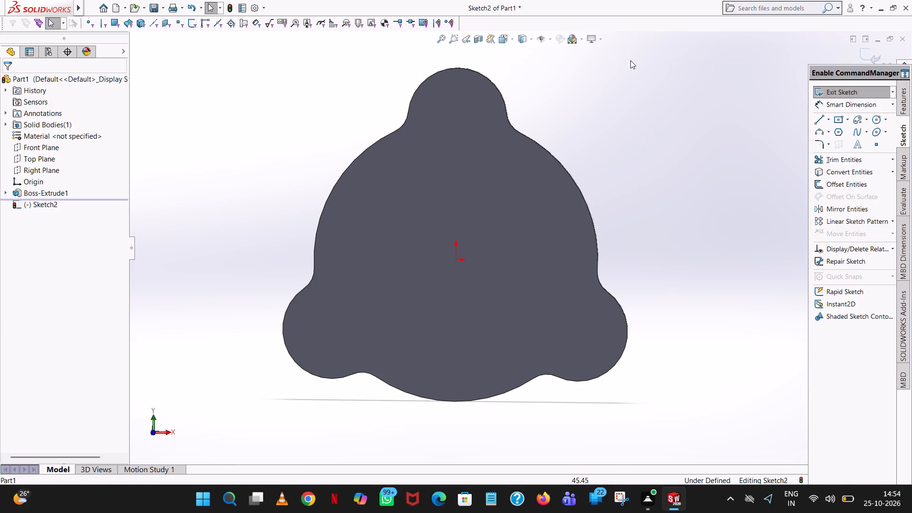
# Convert the outer edges of the three-lobed plate's front face into sketch entities.
pyautogui.click(818, 171)
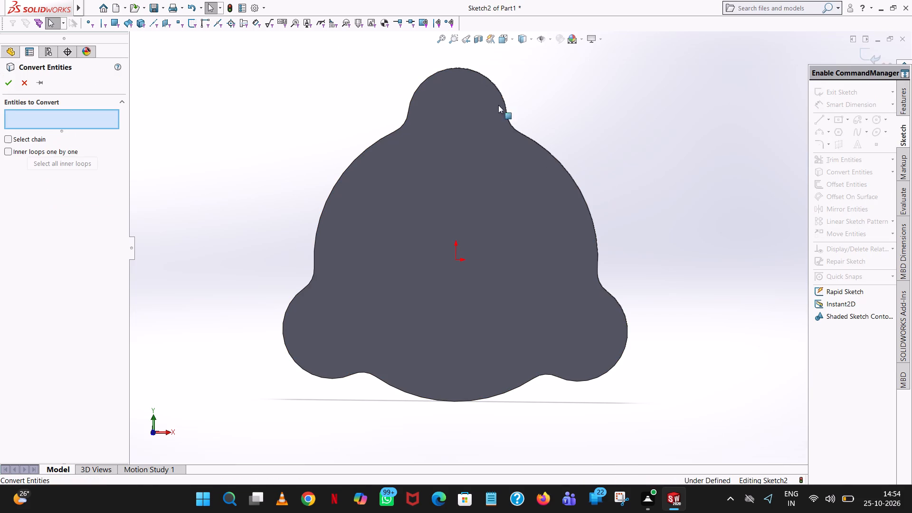
pyautogui.click(483, 106)
pyautogui.click(5, 81)
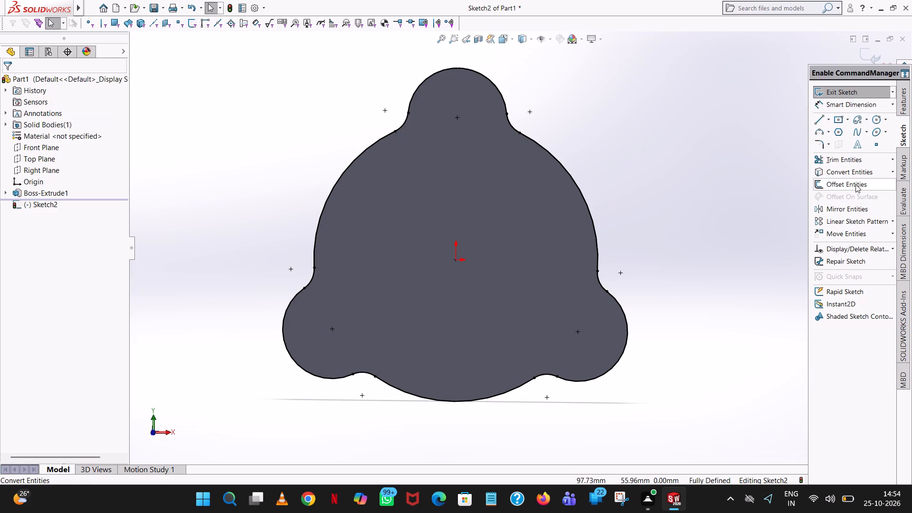
# Offset the converted three-lobed outline inward by 3 mm with a dimension added.
pyautogui.click(855, 183)
pyautogui.moveTo(735, 116); pyautogui.dragTo(541, 53)
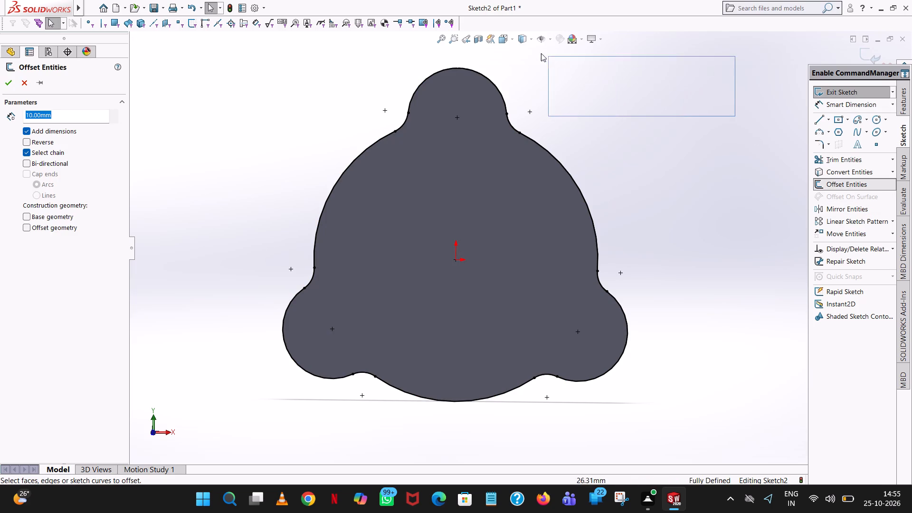
pyautogui.moveTo(541, 53); pyautogui.dragTo(292, 430)
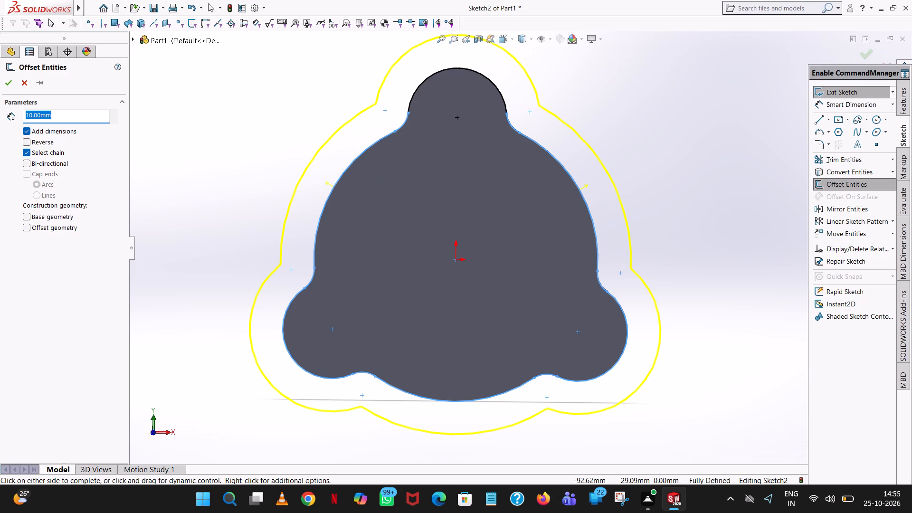
pyautogui.press('3')
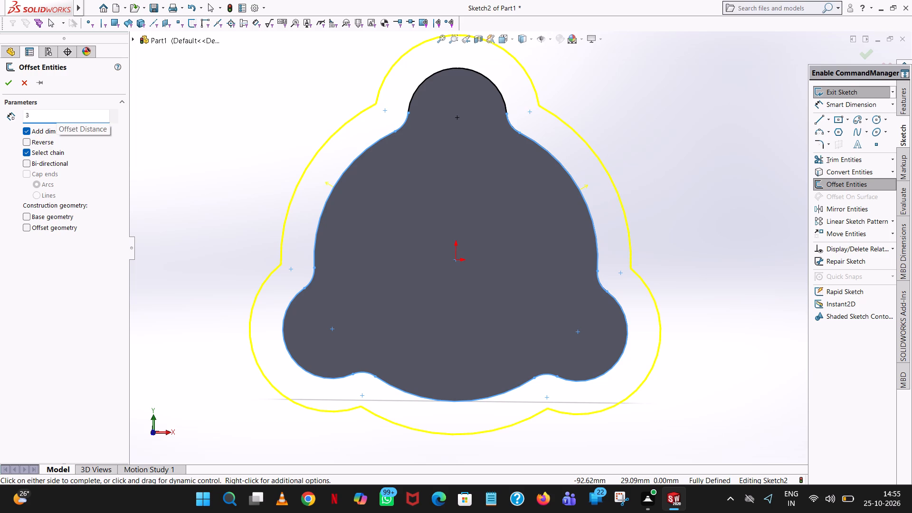
pyautogui.click(25, 143)
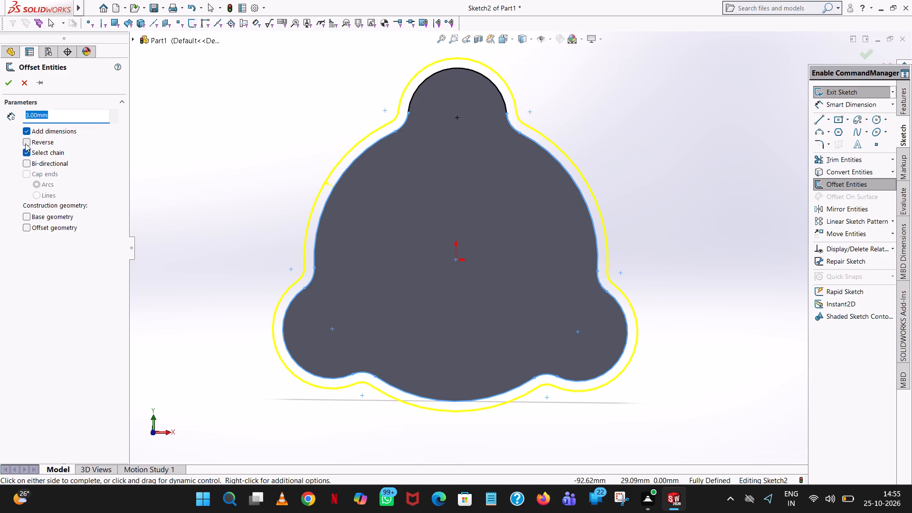
pyautogui.click(25, 143)
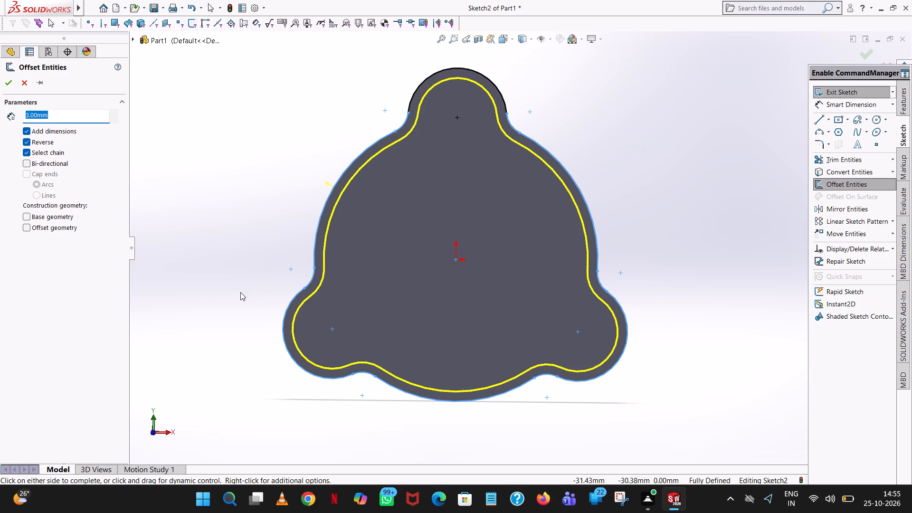
pyautogui.click(9, 79)
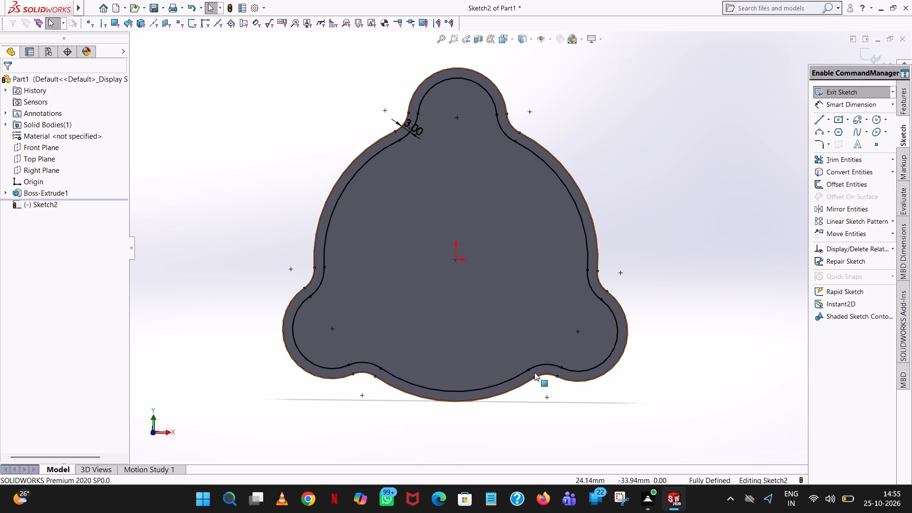
# Trim away the converted outer outline along the right main arc, right lobe, its fillets and the bottom arc.
pyautogui.scroll(-1, 534, 372)
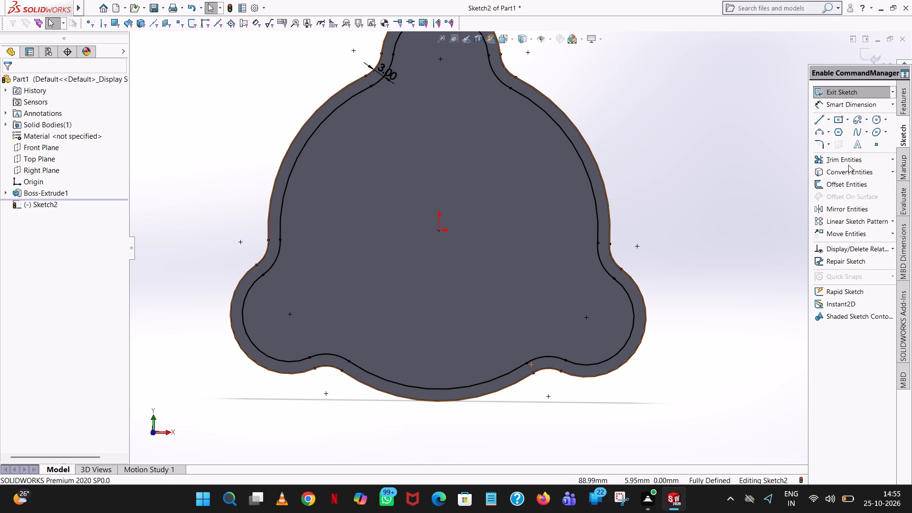
pyautogui.click(849, 164)
pyautogui.click(604, 176)
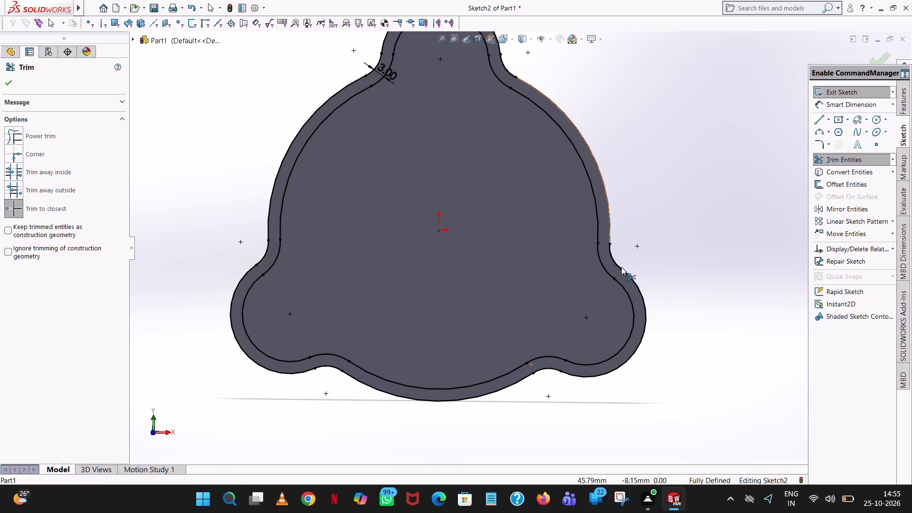
pyautogui.click(622, 268)
pyautogui.click(616, 259)
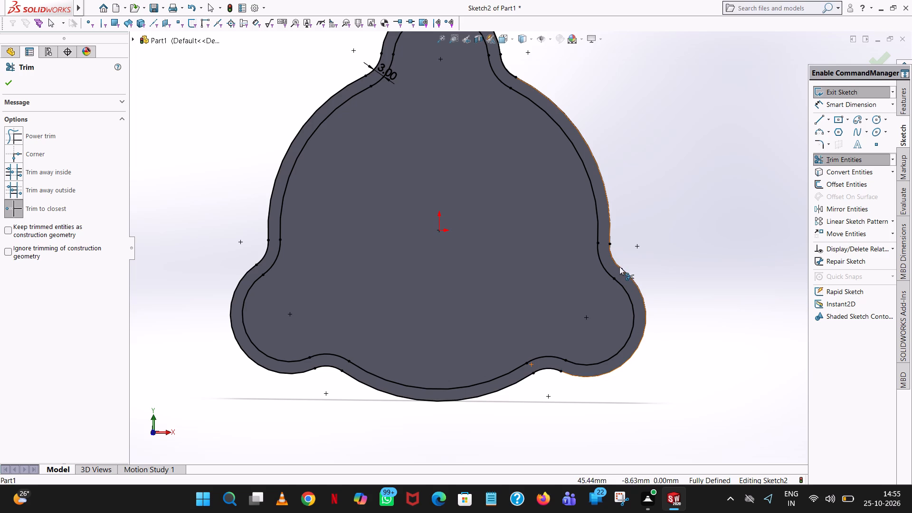
pyautogui.click(619, 269)
pyautogui.click(623, 266)
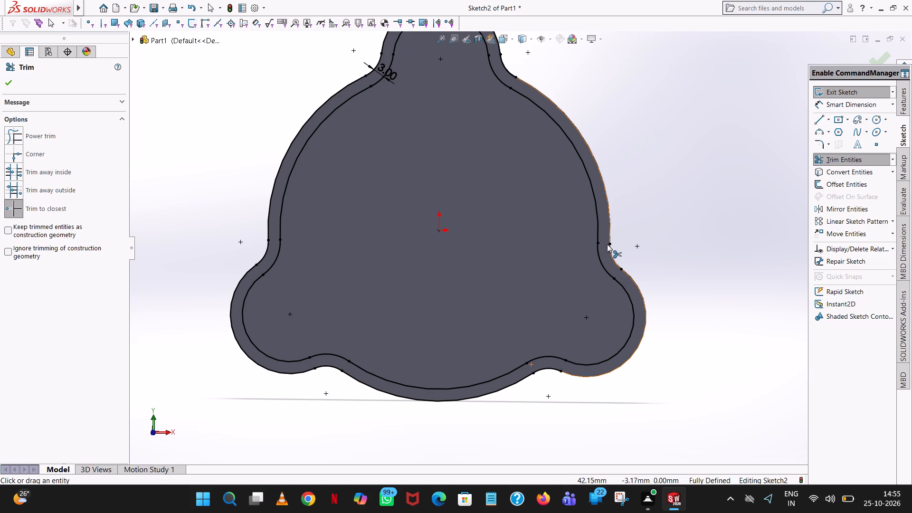
pyautogui.click(608, 243)
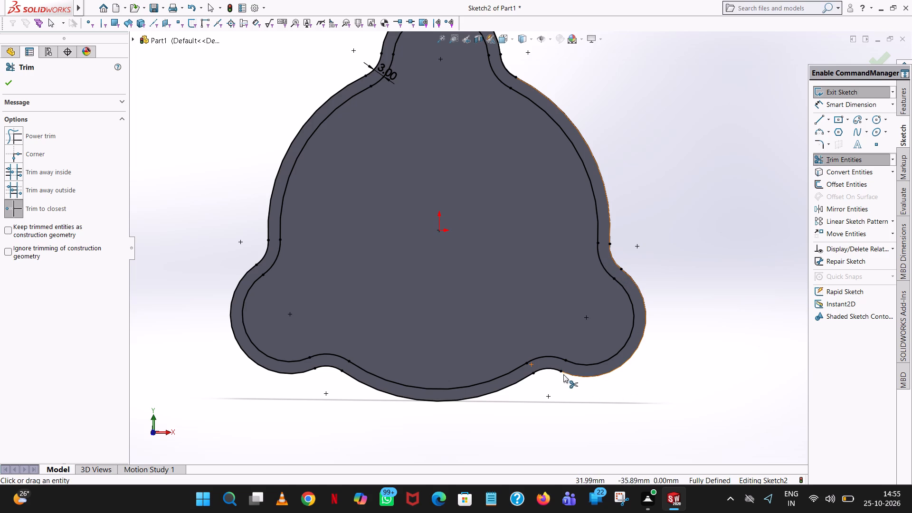
pyautogui.click(554, 369)
pyautogui.click(511, 389)
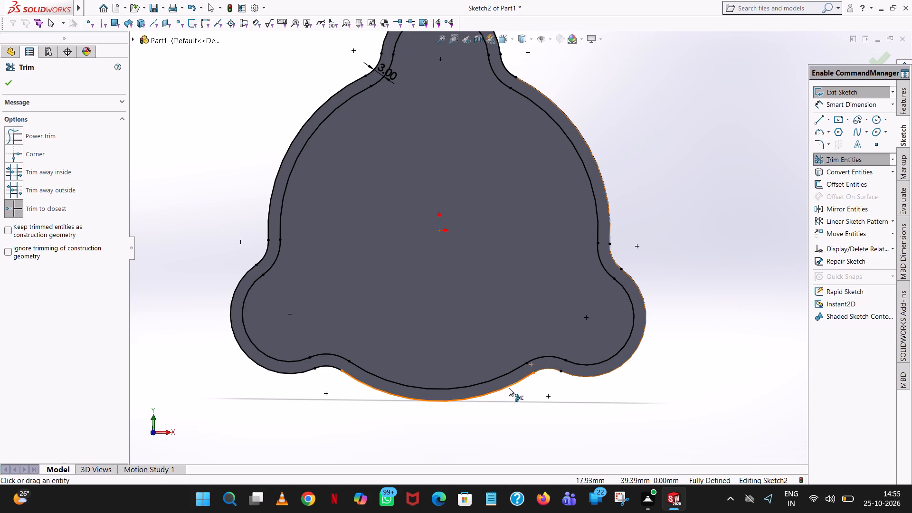
pyautogui.click(509, 388)
# Trim away the rest of the converted outer outline around the left lobe, left main arc and top lobe, keeping the inner offset profile.
pyautogui.click(295, 370)
pyautogui.click(267, 369)
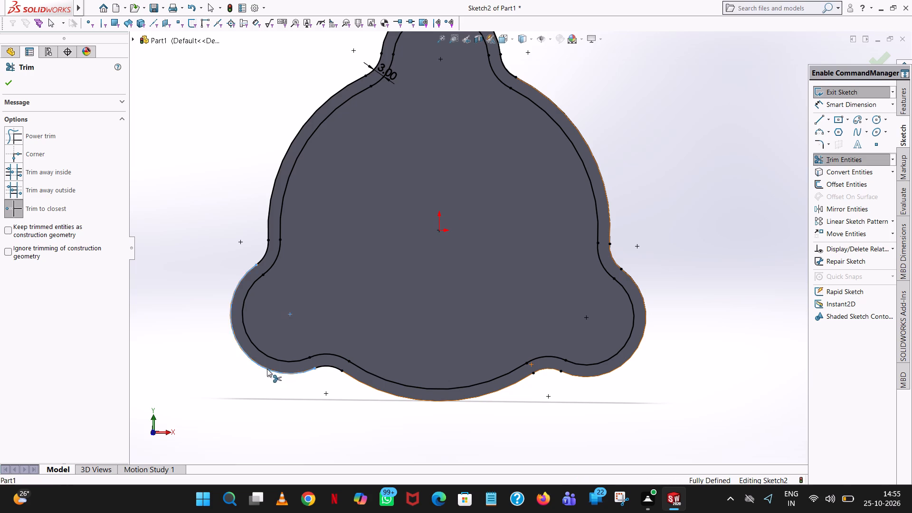
pyautogui.click(269, 236)
pyautogui.click(265, 252)
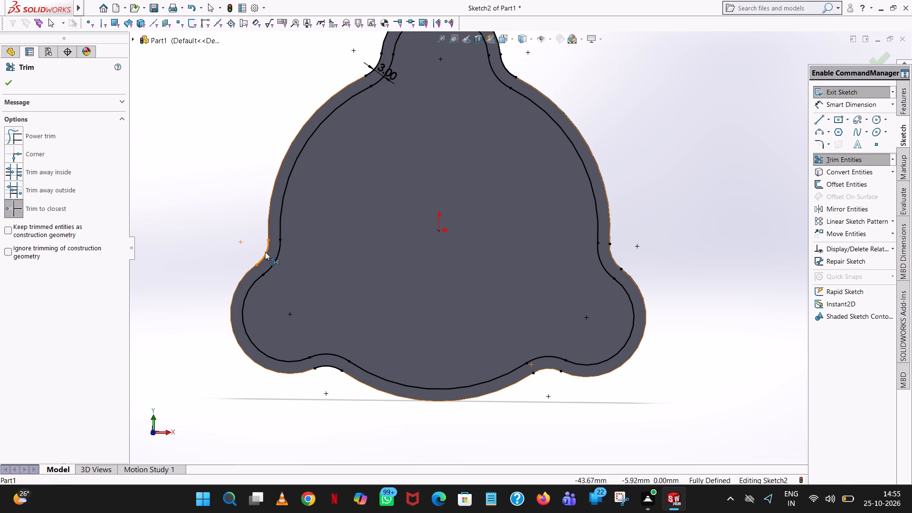
pyautogui.click(378, 59)
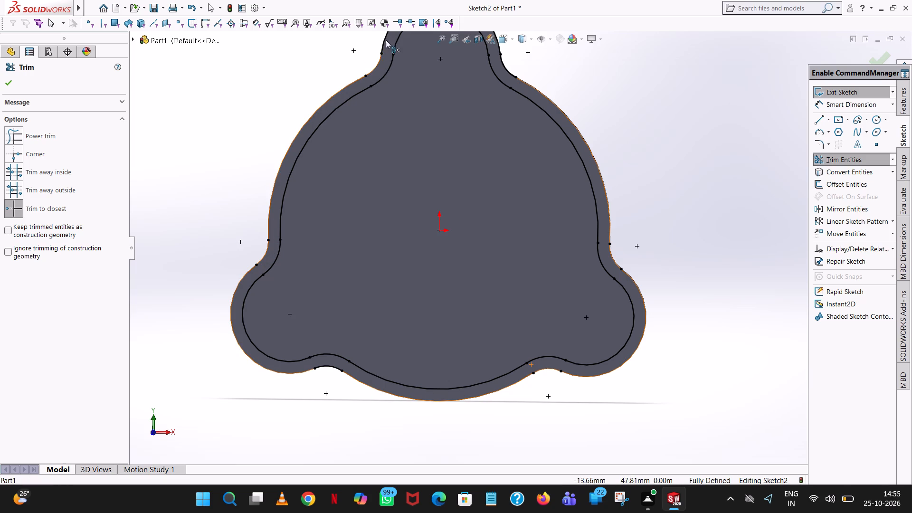
pyautogui.click(382, 42)
pyautogui.scroll(3, 427, 51)
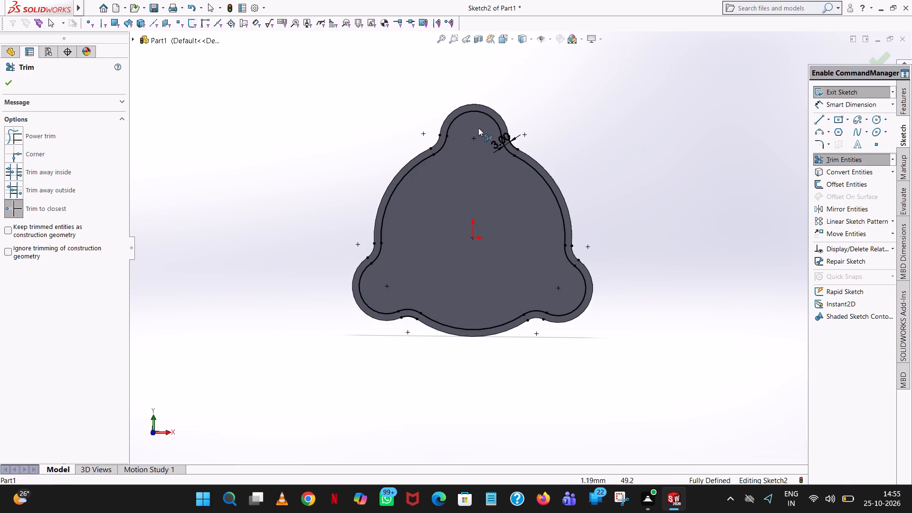
pyautogui.scroll(-10, 494, 151)
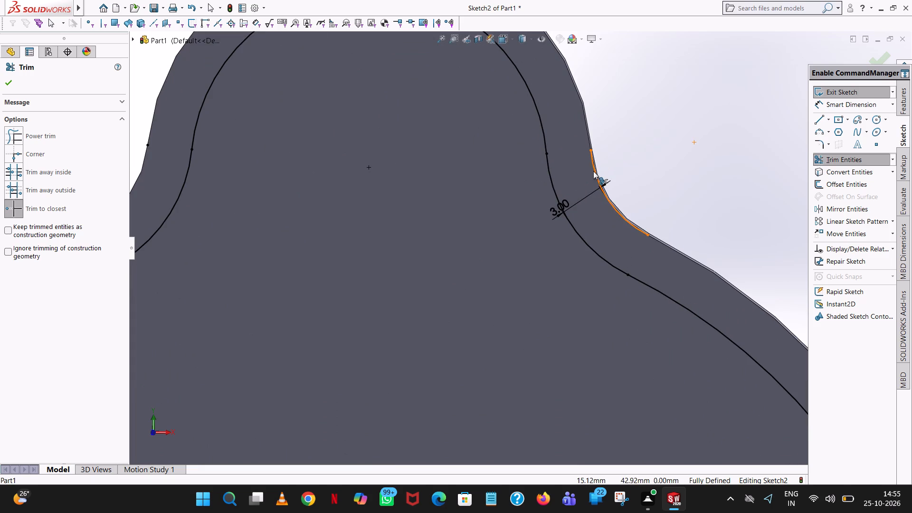
pyautogui.click(593, 171)
pyautogui.click(646, 234)
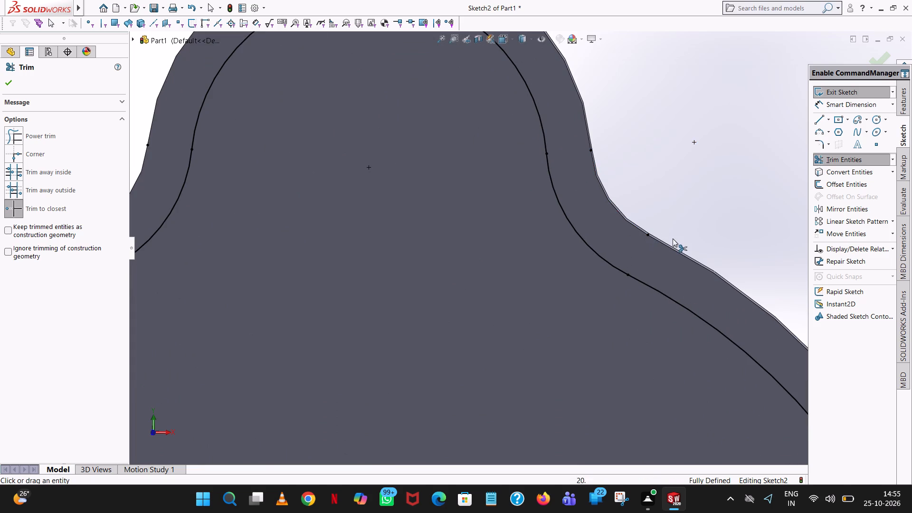
pyautogui.scroll(12, 672, 238)
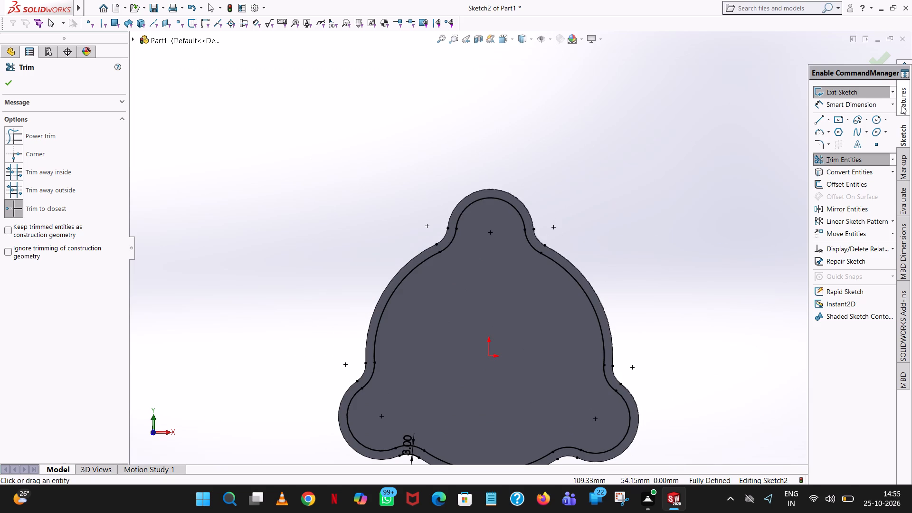
# Extrude the inner offset region as a blind boss 3 mm deep, merged with the plate.
pyautogui.click(902, 106)
pyautogui.click(866, 95)
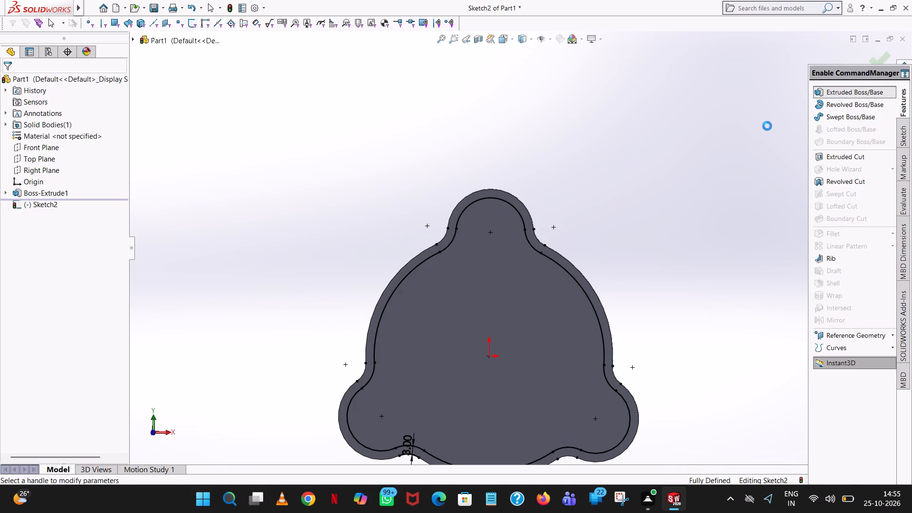
pyautogui.click(540, 290)
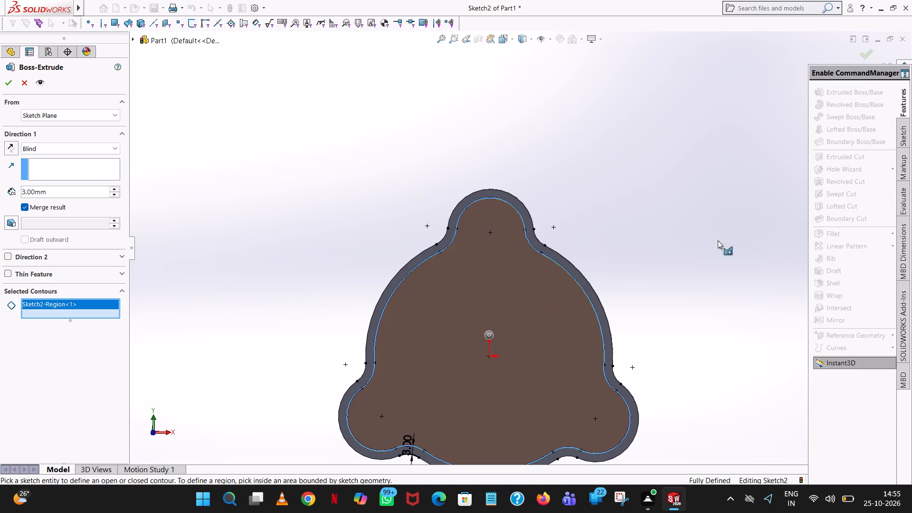
pyautogui.click(7, 86)
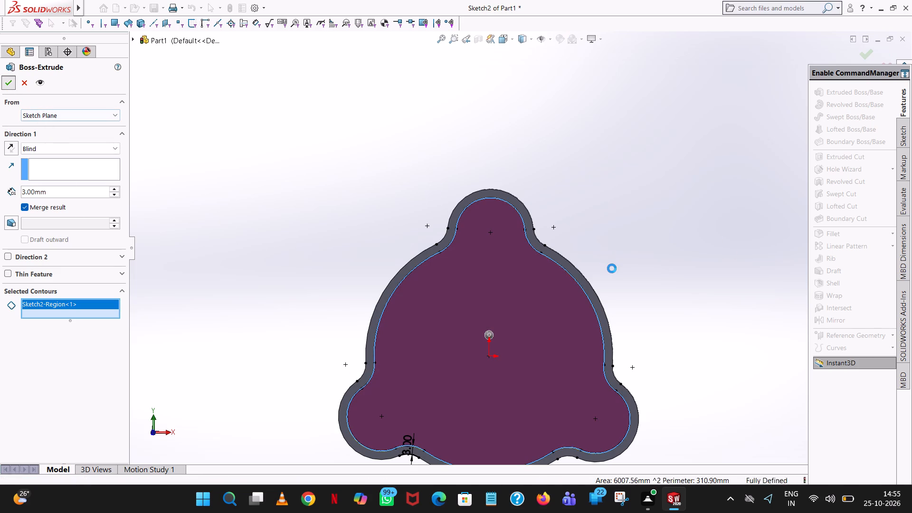
pyautogui.moveTo(612, 269); pyautogui.dragTo(534, 271, button='middle')
pyautogui.scroll(1, 570, 272)
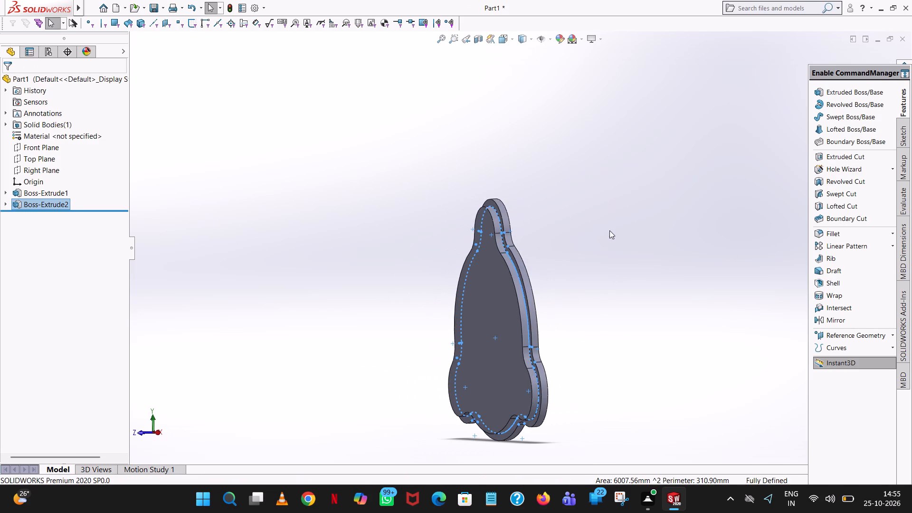
pyautogui.click(615, 225)
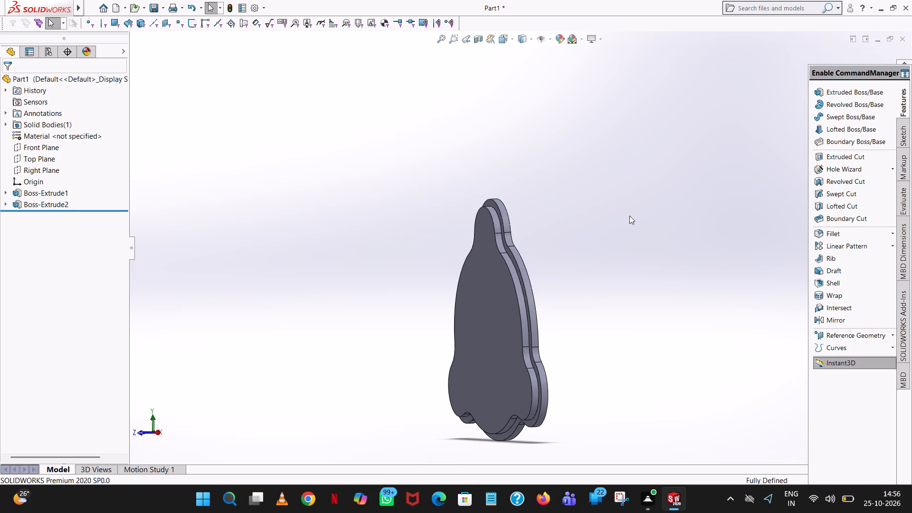
# Start a new boss-extrude sketch on the front face of the raised inner step.
pyautogui.click(864, 88)
pyautogui.click(476, 308)
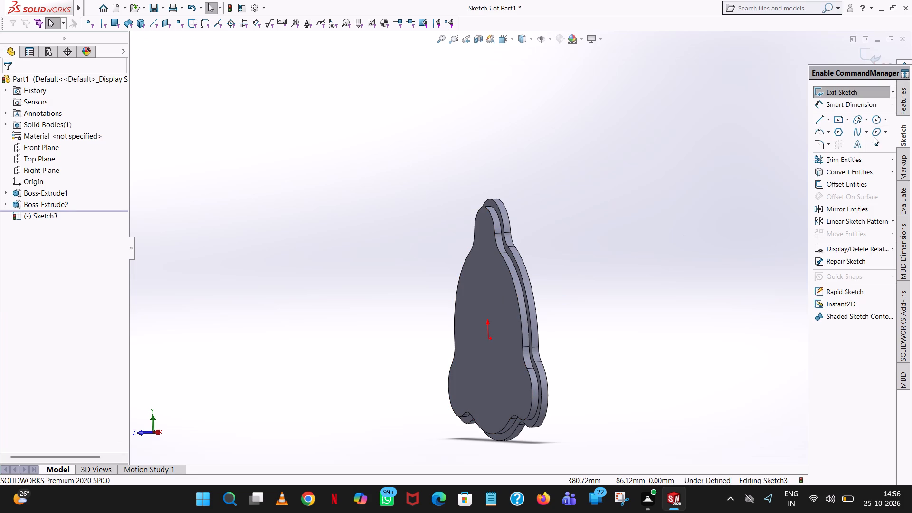
pyautogui.click(513, 42)
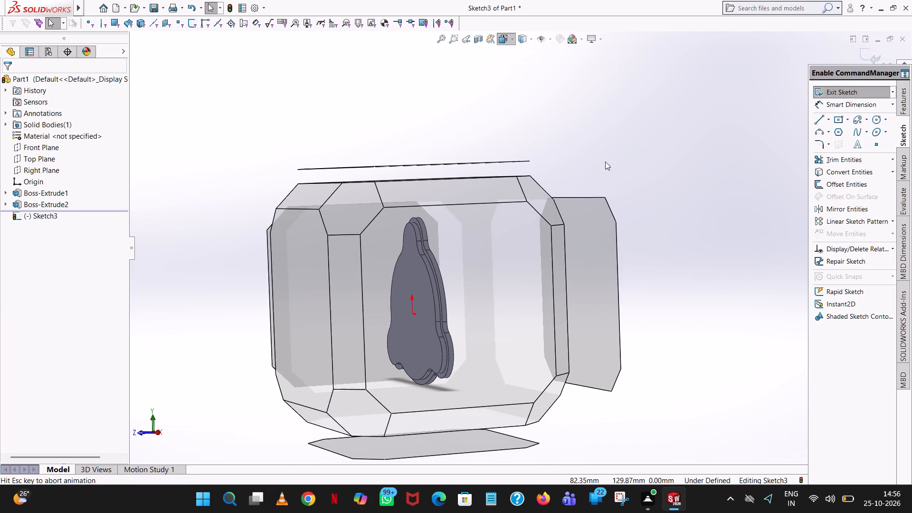
pyautogui.click(551, 96)
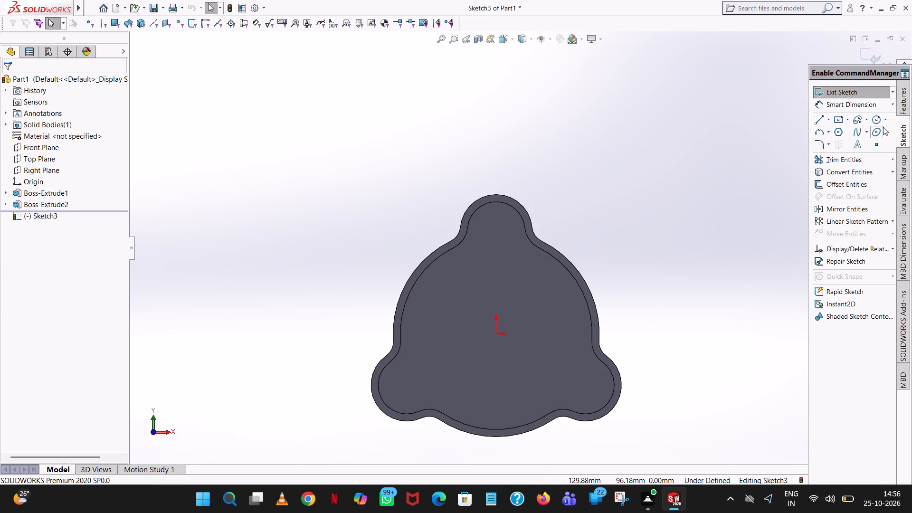
# Sketch a circle of about 6.14 mm radius centred on the top lobe's arc centre.
pyautogui.click(877, 118)
pyautogui.scroll(-5, 524, 258)
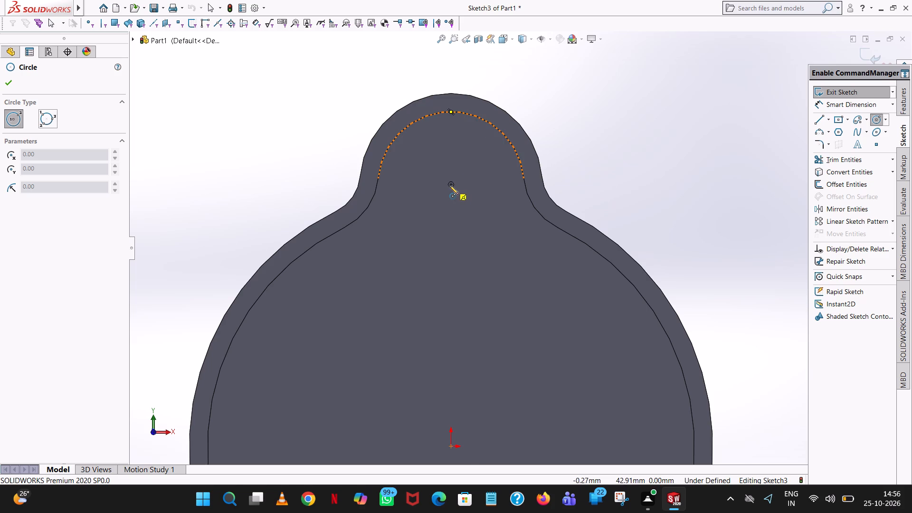
pyautogui.click(453, 185)
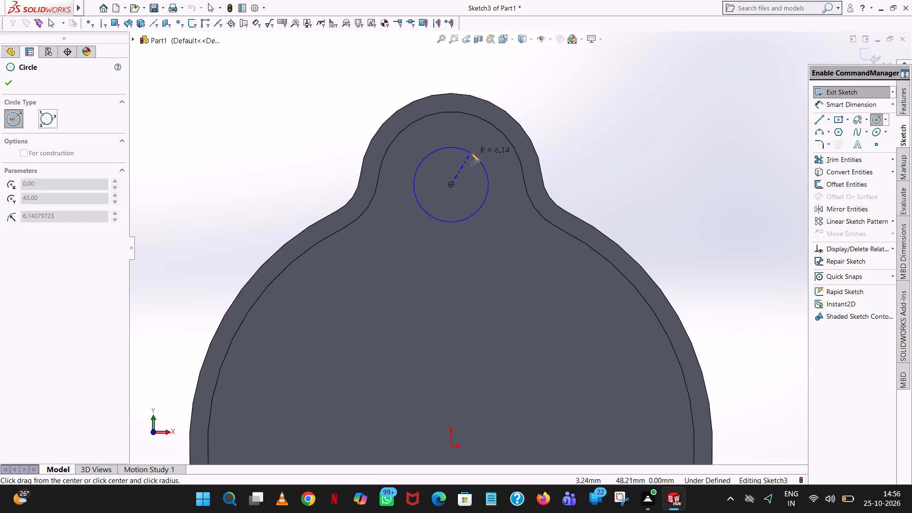
pyautogui.click(471, 153)
pyautogui.press('F8')
pyautogui.press('Return')
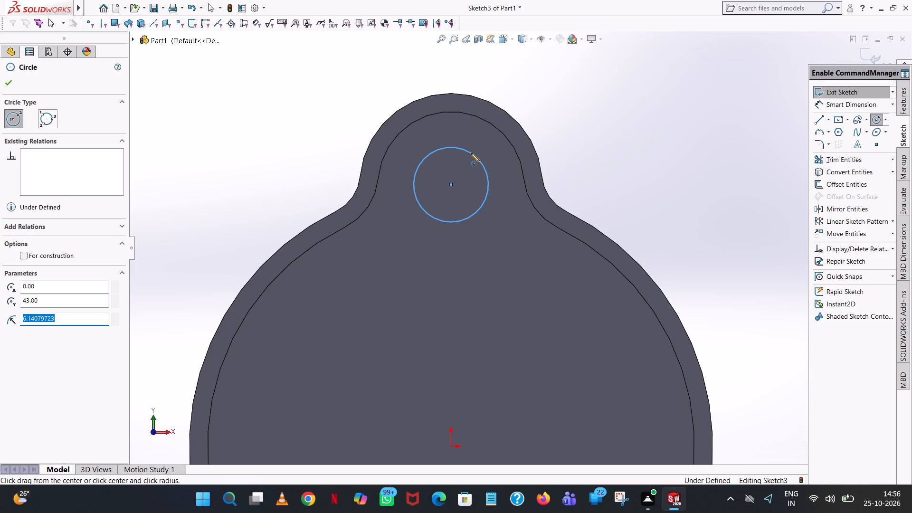
pyautogui.rightClick(471, 153)
pyautogui.click(510, 160)
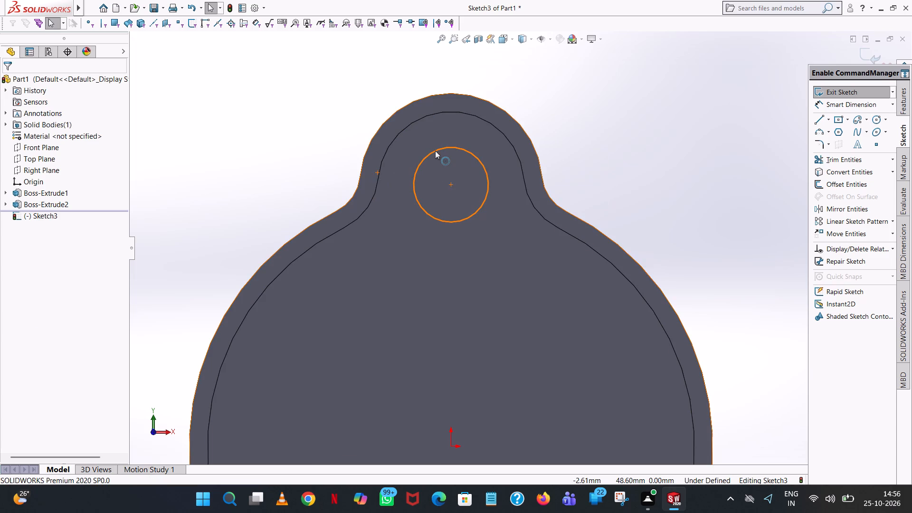
# Set the radius of the circle on the top lobe to 8 mm.
pyautogui.click(435, 151)
pyautogui.press('8')
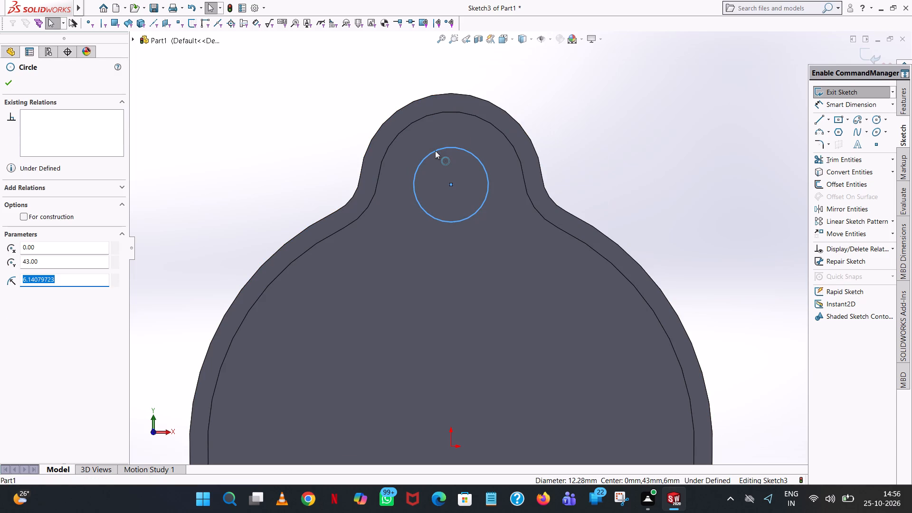
pyautogui.press('Return')
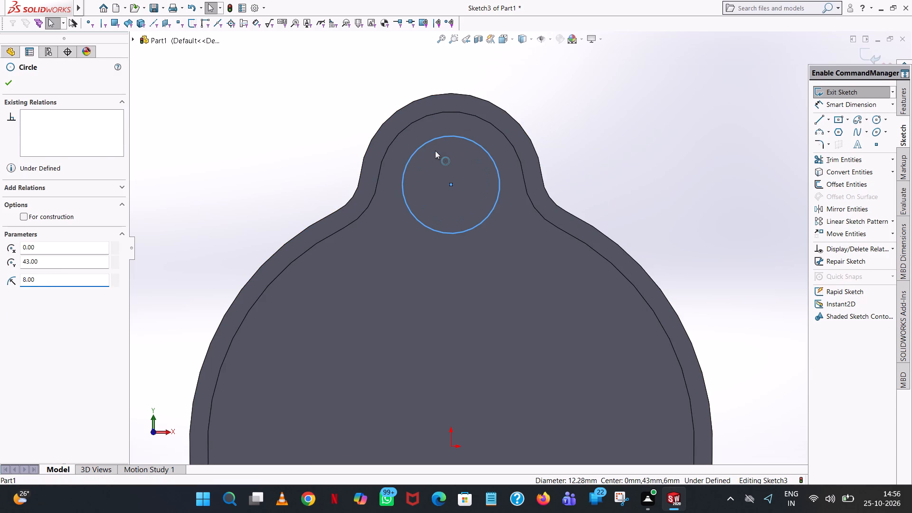
pyautogui.click(642, 99)
# Sketch a circle of 8 mm radius centred on the lower-right lobe's arc centre.
pyautogui.click(876, 122)
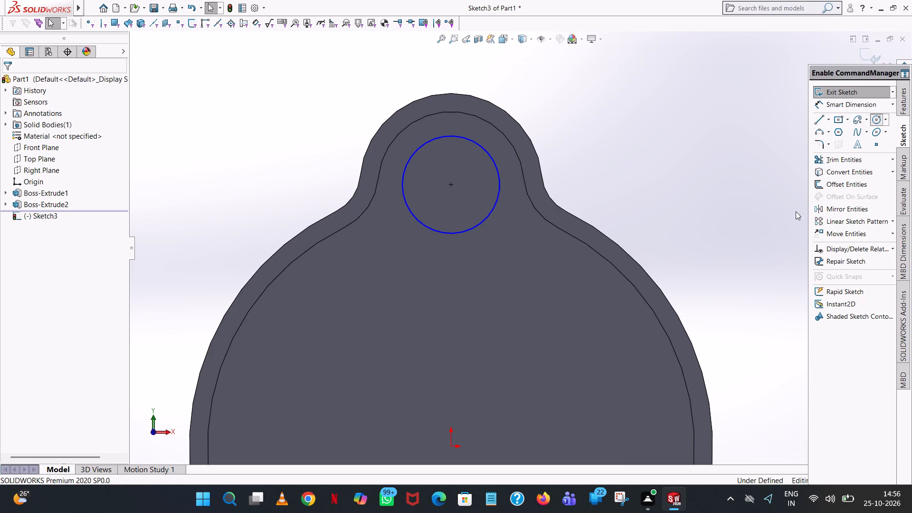
pyautogui.scroll(6, 619, 392)
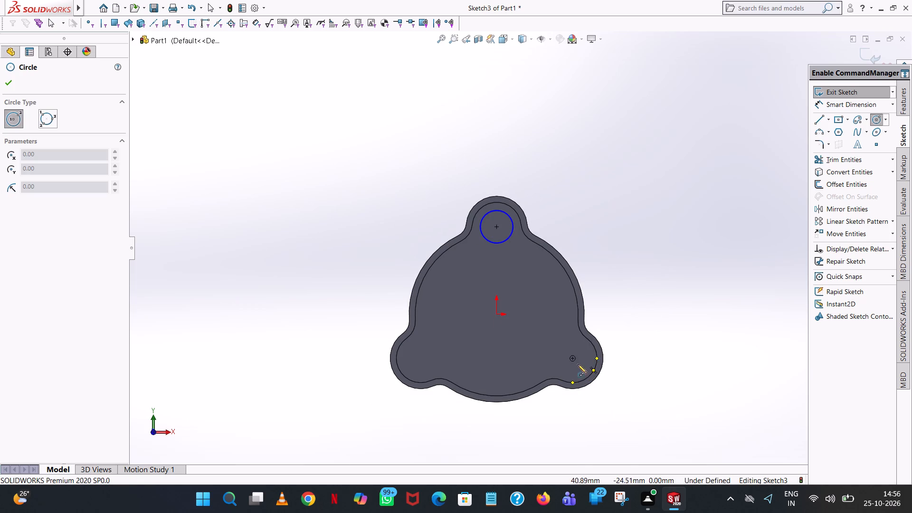
pyautogui.click(572, 358)
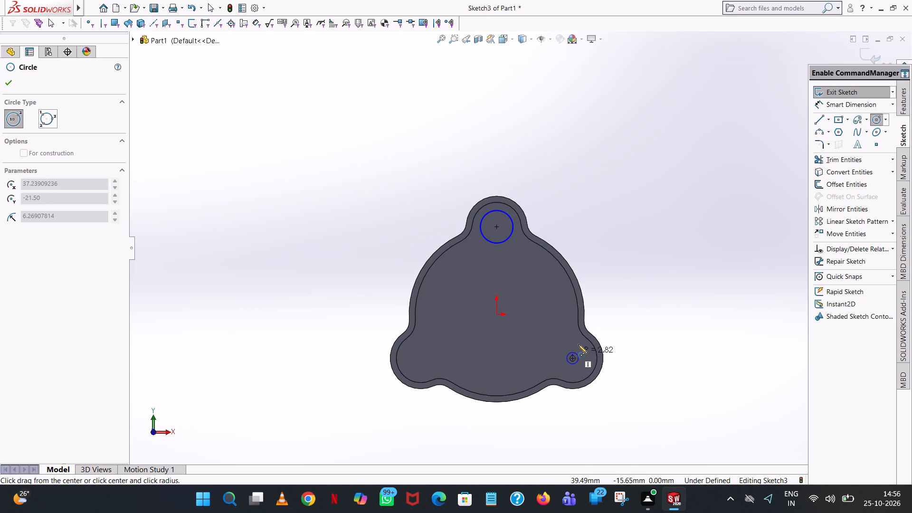
pyautogui.click(578, 344)
pyautogui.press('8')
pyautogui.press('Return')
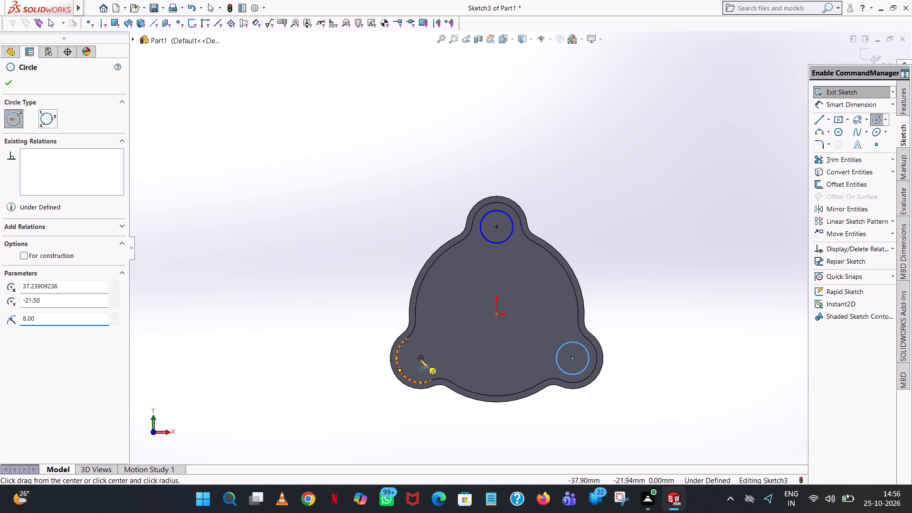
# Sketch a circle of 8 mm radius centred on the lower-left lobe's arc centre, and end the Circle tool.
pyautogui.click(421, 358)
pyautogui.click(430, 343)
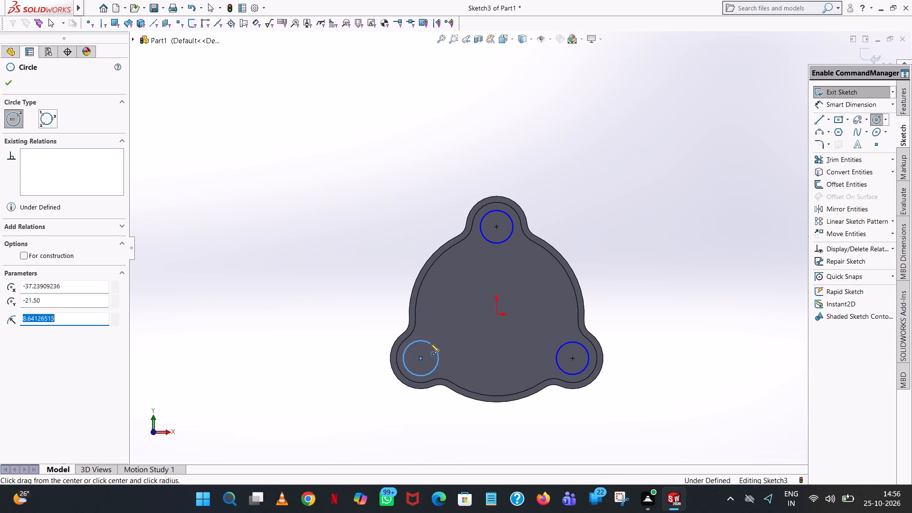
pyautogui.press('8')
pyautogui.press('Return')
pyautogui.rightClick(430, 343)
pyautogui.click(475, 352)
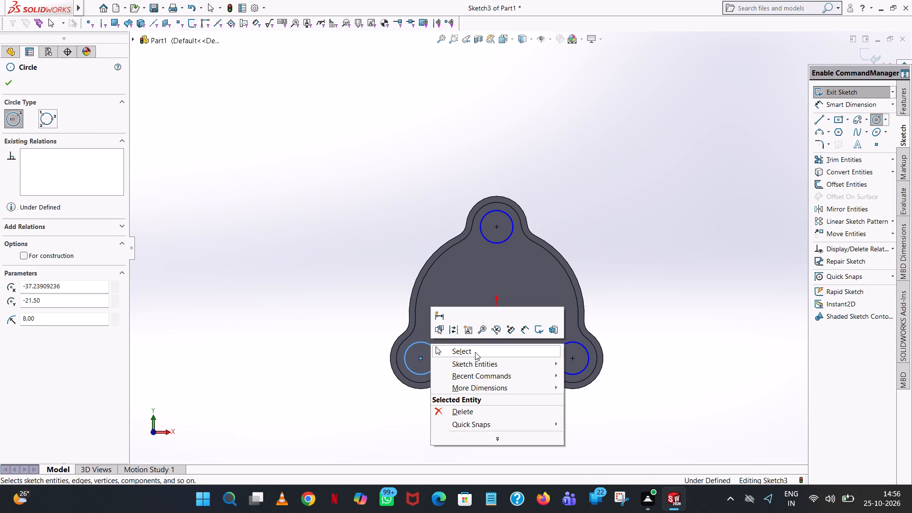
# Add a 16 mm diameter dimension to each of the three lobe circles.
pyautogui.click(875, 104)
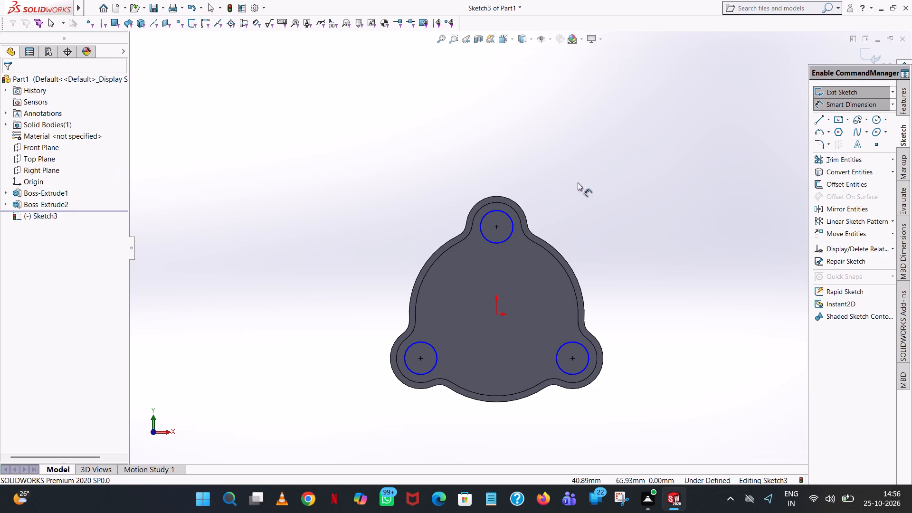
pyautogui.click(513, 220)
pyautogui.click(575, 126)
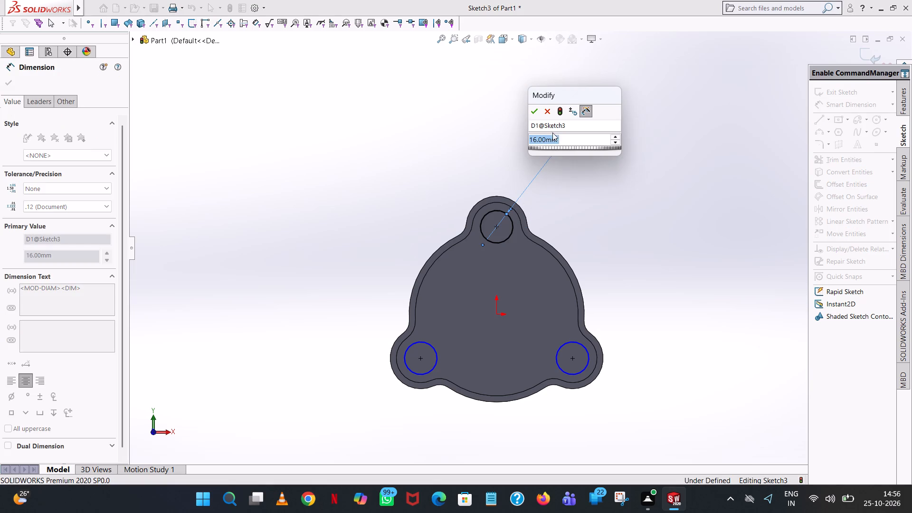
pyautogui.click(538, 110)
pyautogui.click(443, 139)
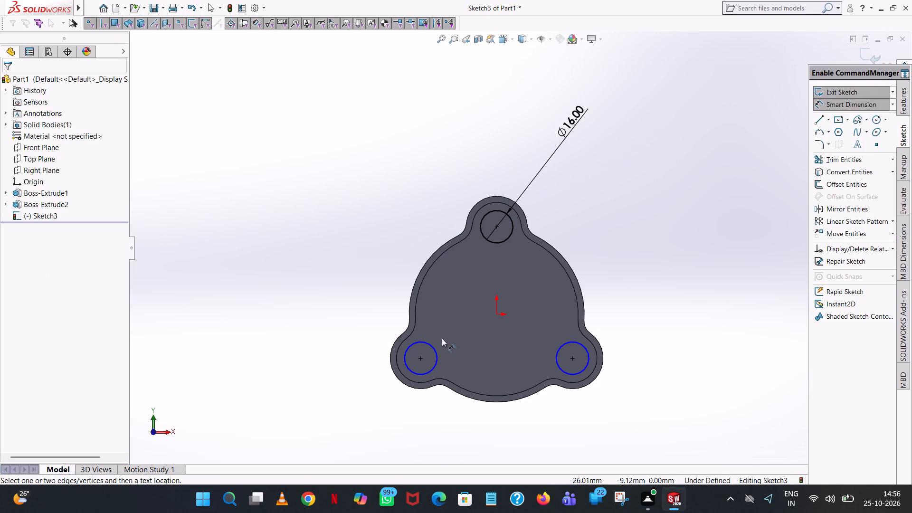
pyautogui.click(435, 350)
pyautogui.click(338, 347)
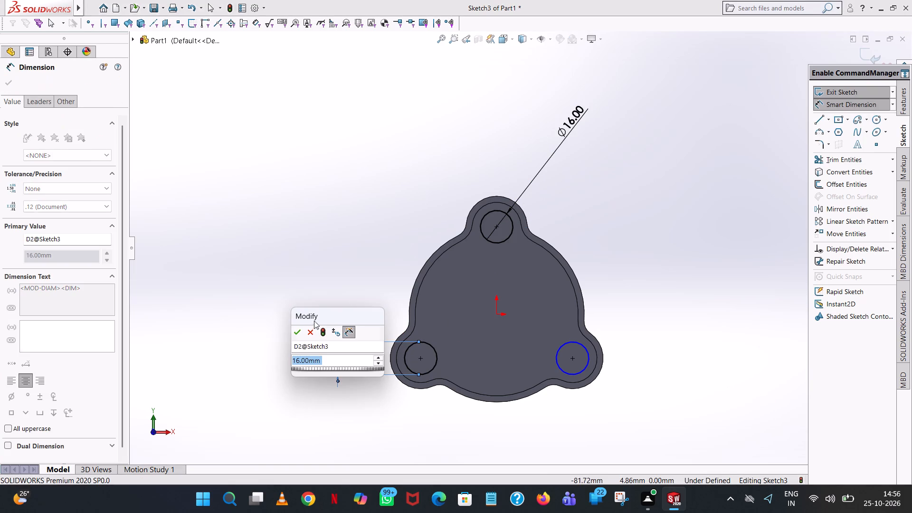
pyautogui.click(294, 335)
pyautogui.click(362, 140)
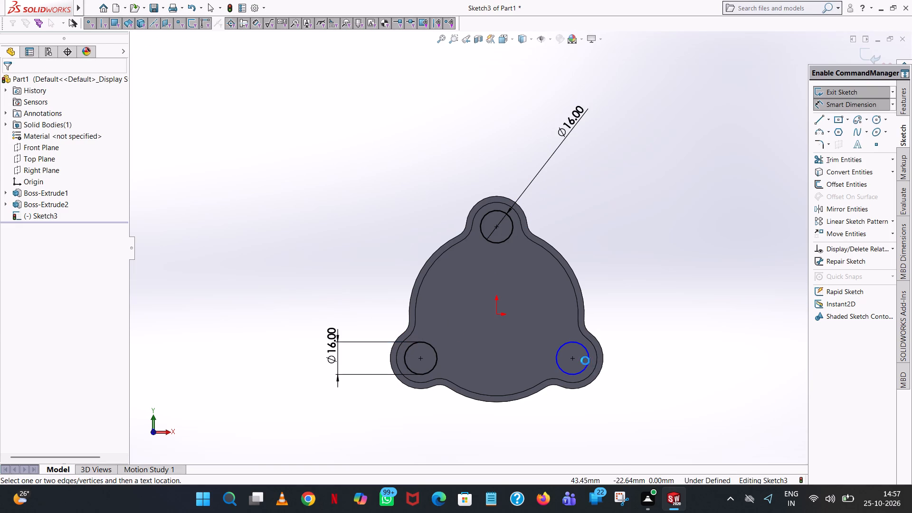
pyautogui.click(585, 361)
pyautogui.click(587, 358)
pyautogui.click(702, 200)
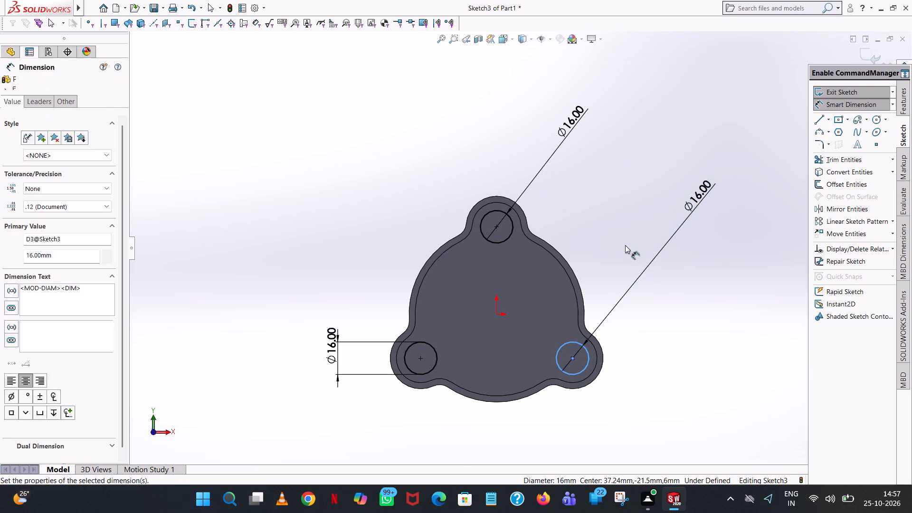
pyautogui.click(663, 181)
pyautogui.click(647, 122)
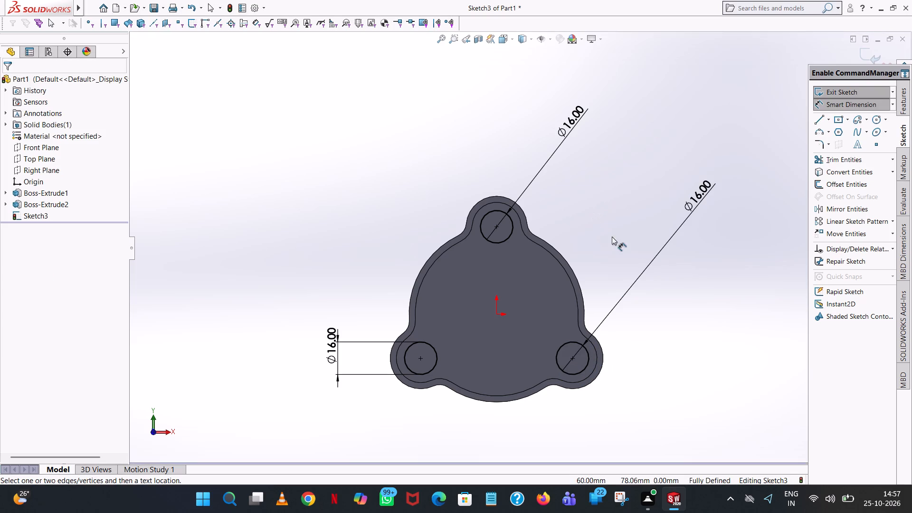
# Extrude the three lobe circles as blind bosses 12 mm deep, merged with the plate.
pyautogui.click(906, 100)
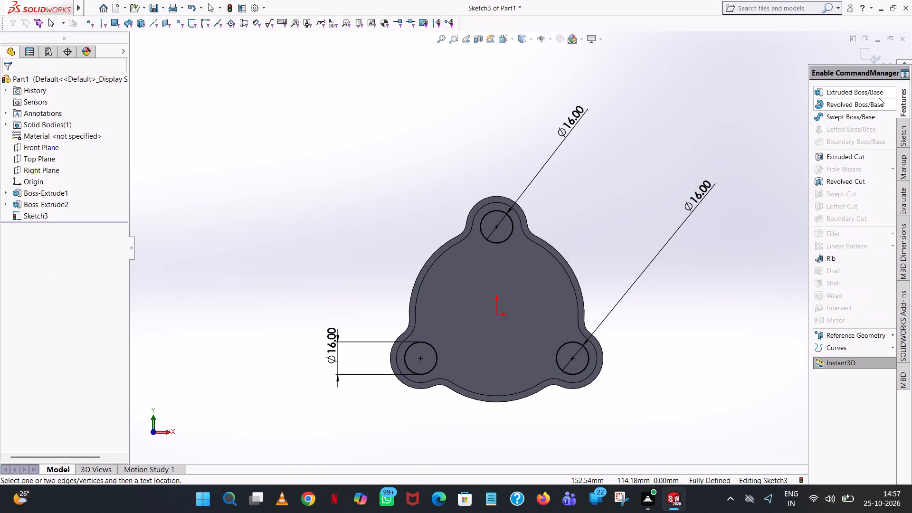
pyautogui.click(879, 98)
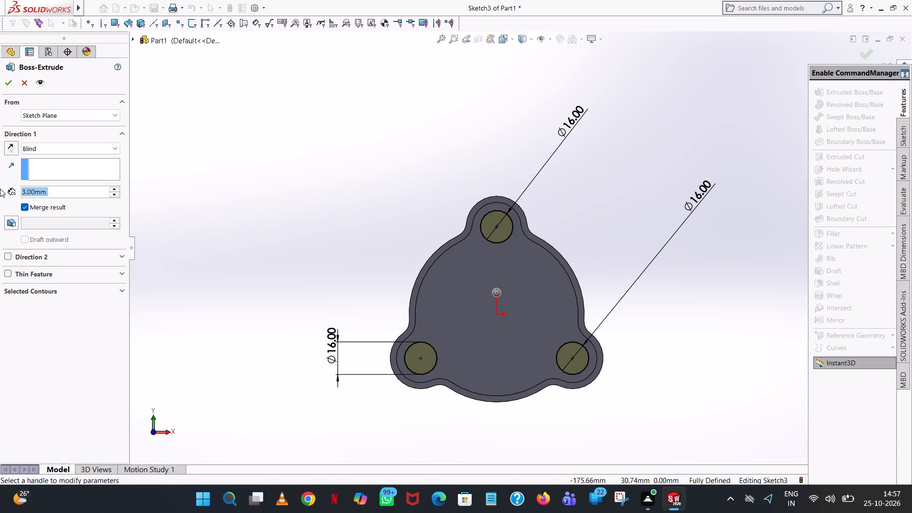
pyautogui.moveTo(550, 217); pyautogui.dragTo(479, 272, button='middle')
pyautogui.scroll(1, 473, 240)
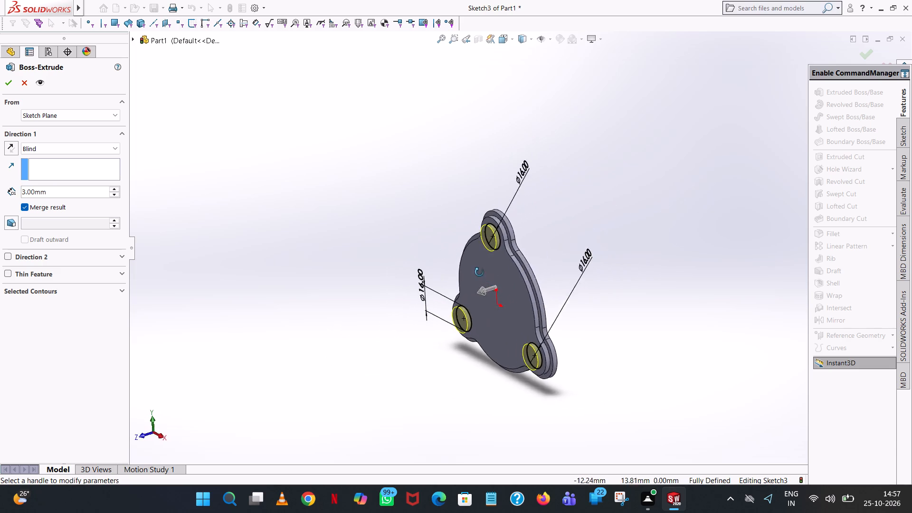
pyautogui.moveTo(479, 272); pyautogui.dragTo(453, 236, button='middle')
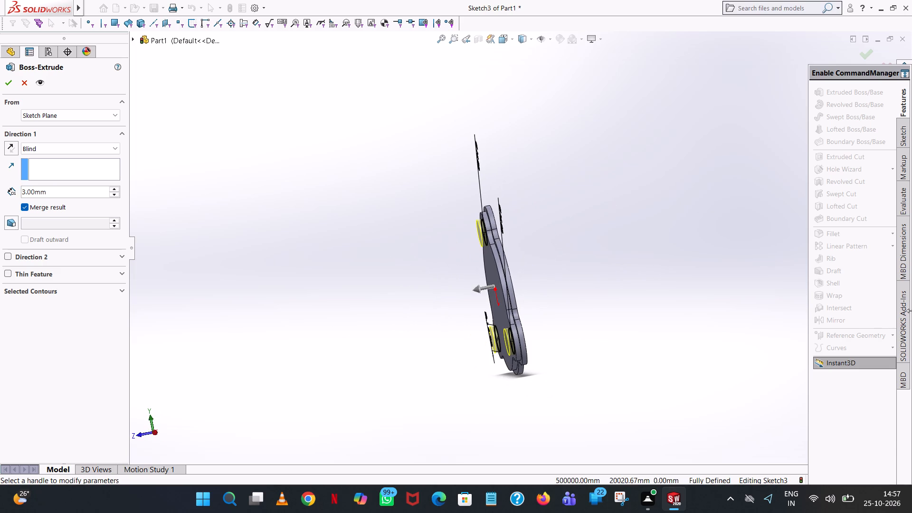
pyautogui.doubleClick(55, 196)
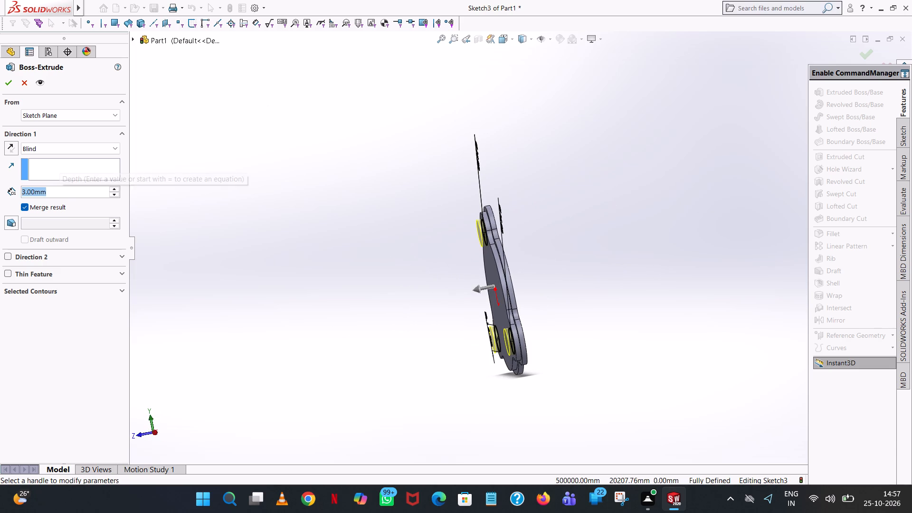
pyautogui.write('12')
pyautogui.press('Return')
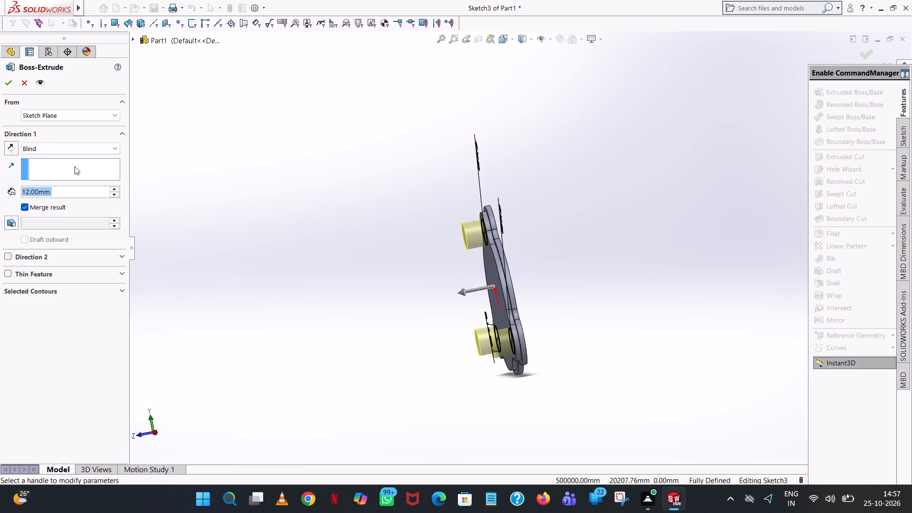
pyautogui.click(4, 86)
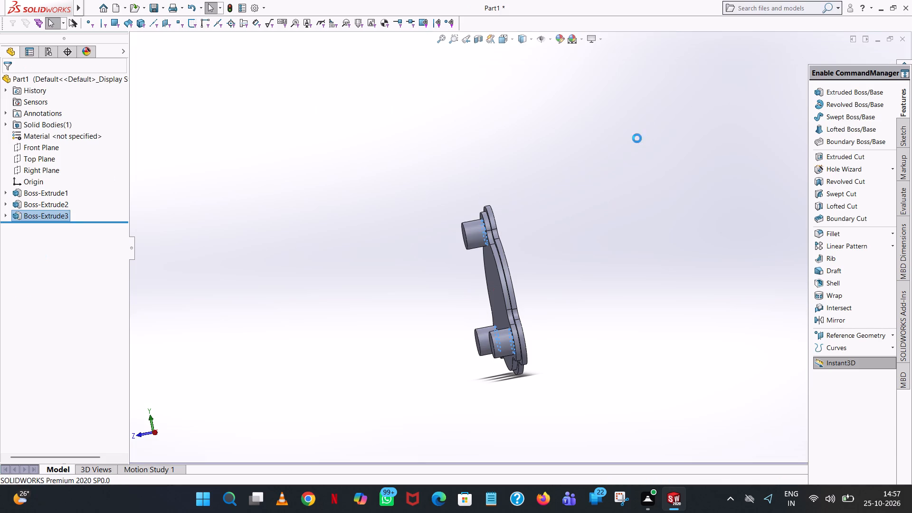
pyautogui.click(637, 138)
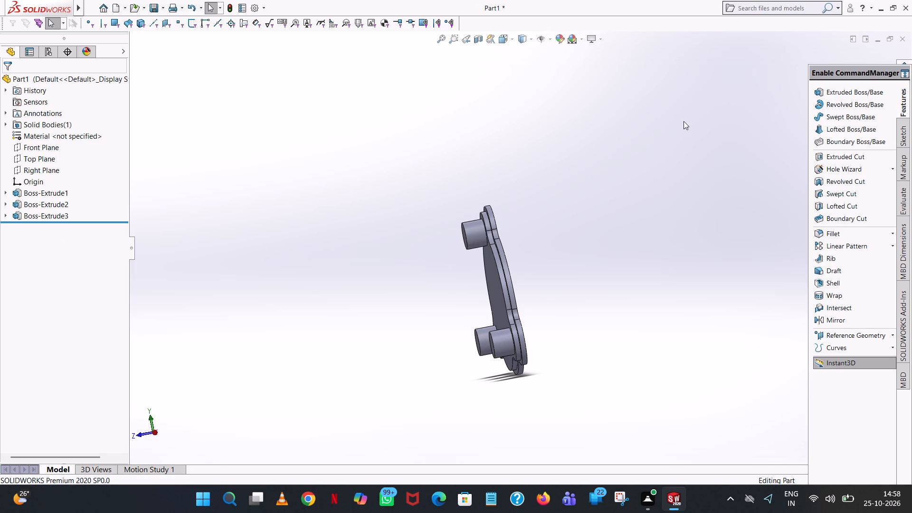
# Start an extruded-cut sketch on the top lobe boss's end face, and view the part from the front.
pyautogui.click(858, 153)
pyautogui.moveTo(647, 250); pyautogui.dragTo(715, 219, button='middle')
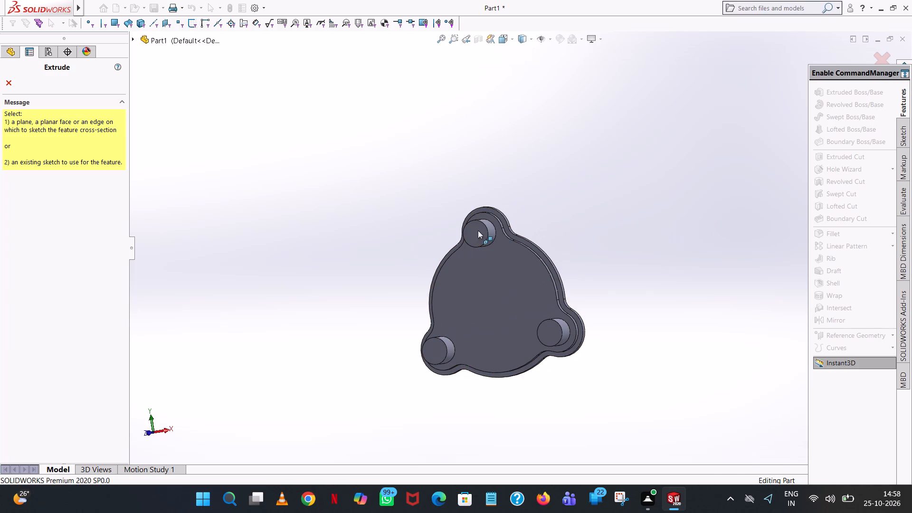
pyautogui.click(478, 230)
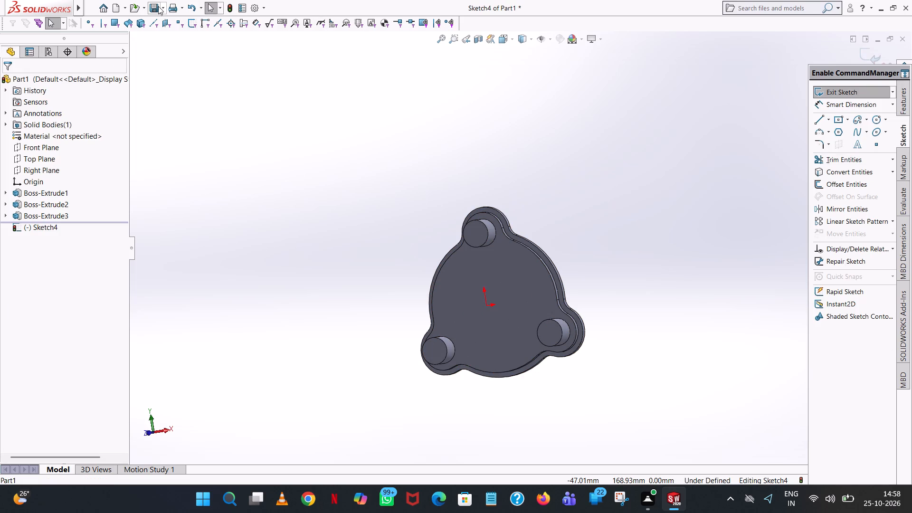
pyautogui.click(162, 2)
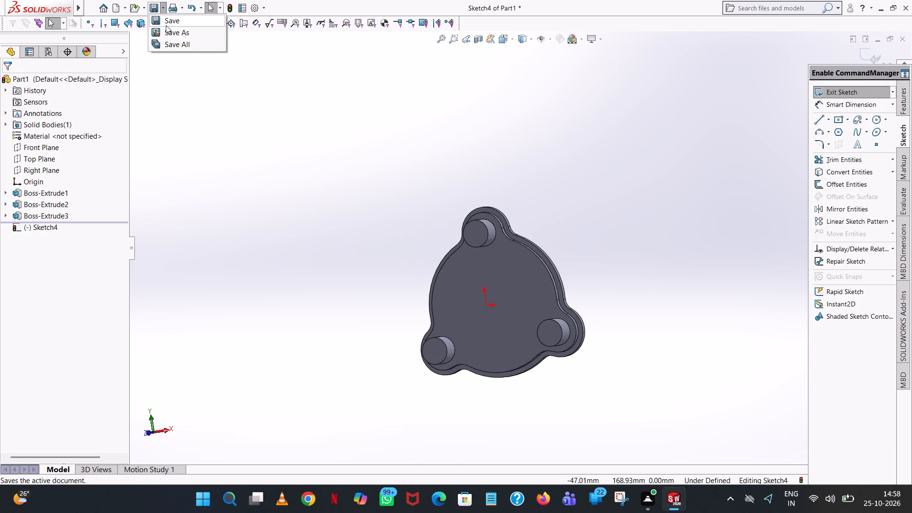
pyautogui.click(503, 114)
pyautogui.click(513, 38)
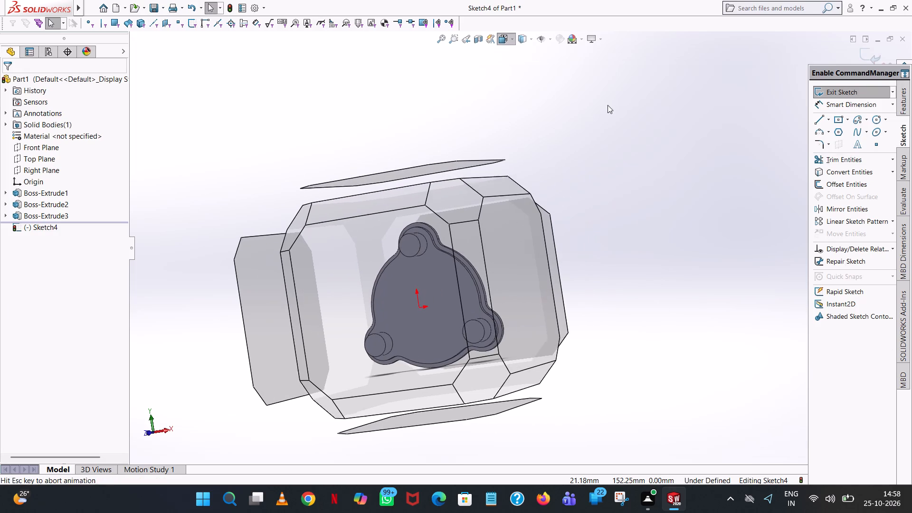
pyautogui.click(558, 93)
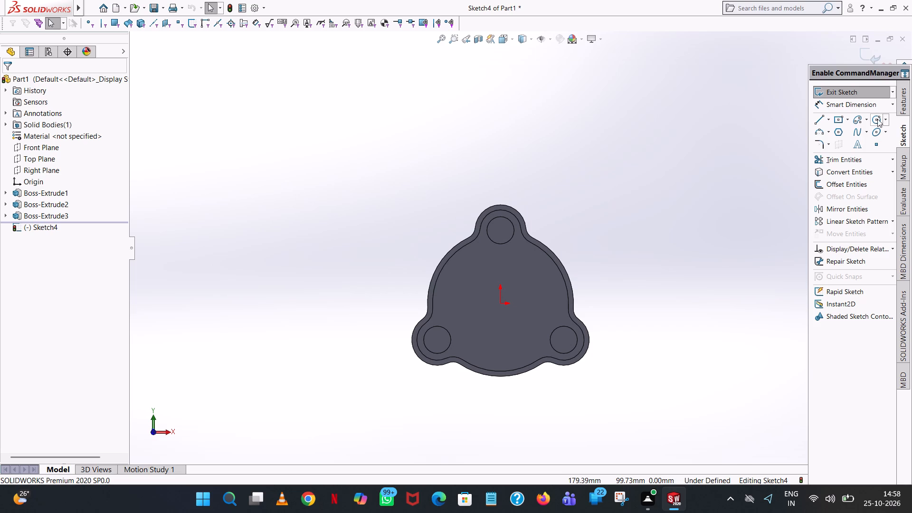
# Sketch a circle of 5.5 mm radius concentric with the top lobe boss.
pyautogui.click(876, 119)
pyautogui.scroll(-5, 511, 229)
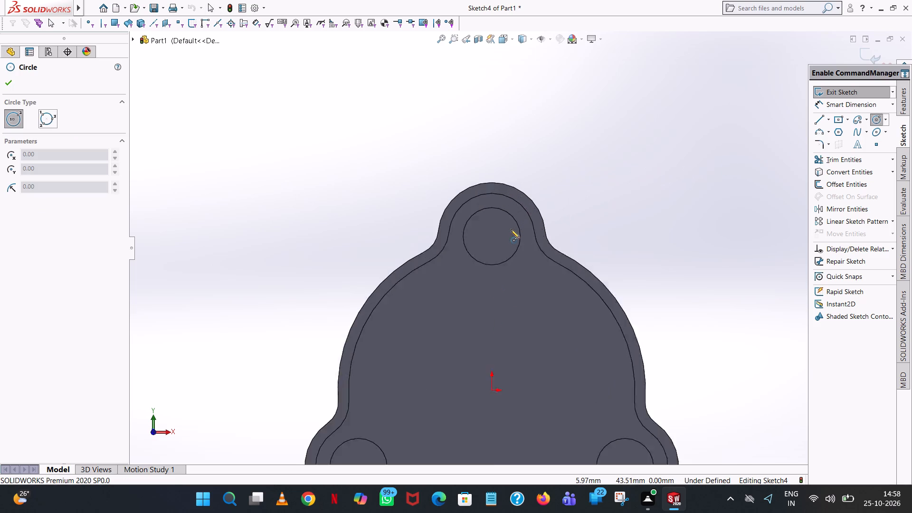
pyautogui.scroll(-1, 511, 229)
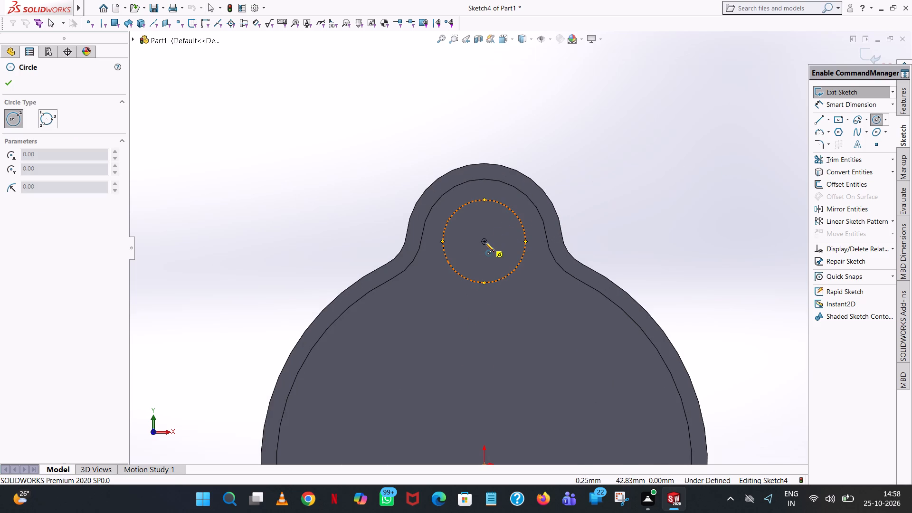
pyautogui.click(484, 241)
pyautogui.click(492, 223)
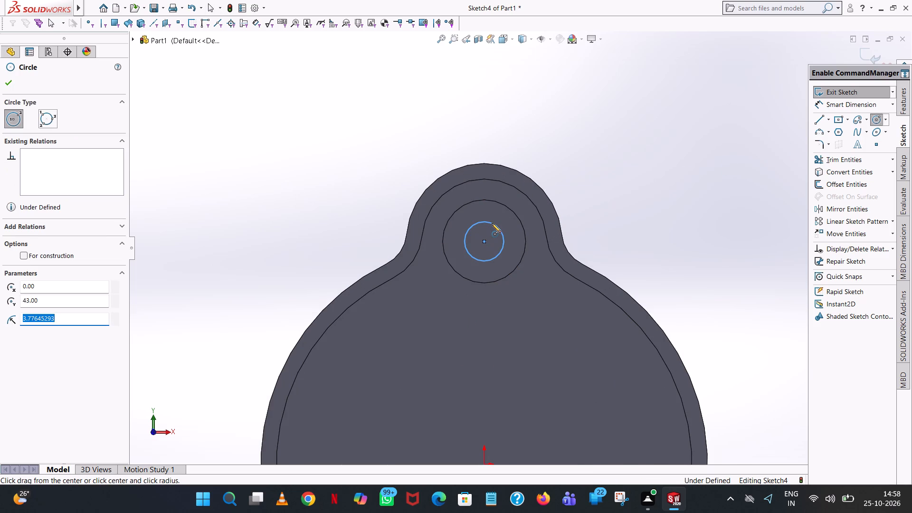
pyautogui.write('5.5')
pyautogui.press('Return')
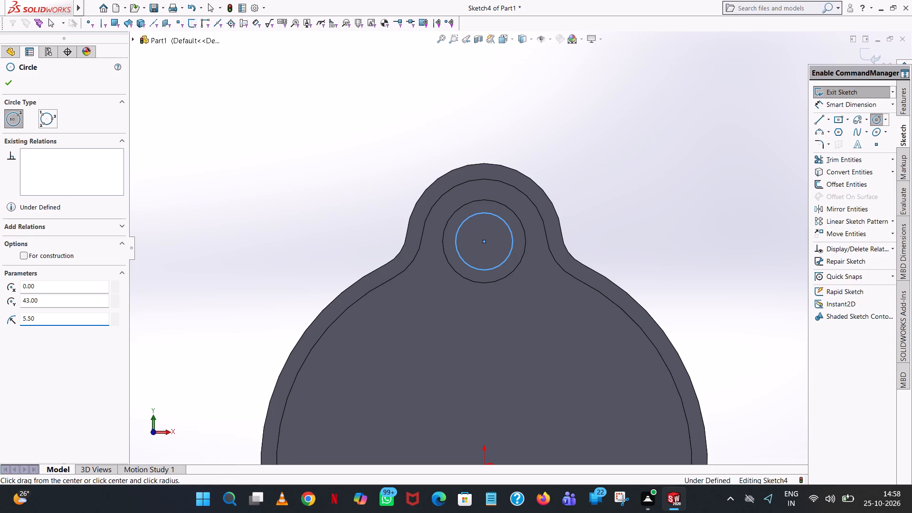
# Sketch a circle of 5.5 mm radius concentric with the lower-right lobe boss.
pyautogui.scroll(9, 493, 250)
pyautogui.scroll(-4, 542, 354)
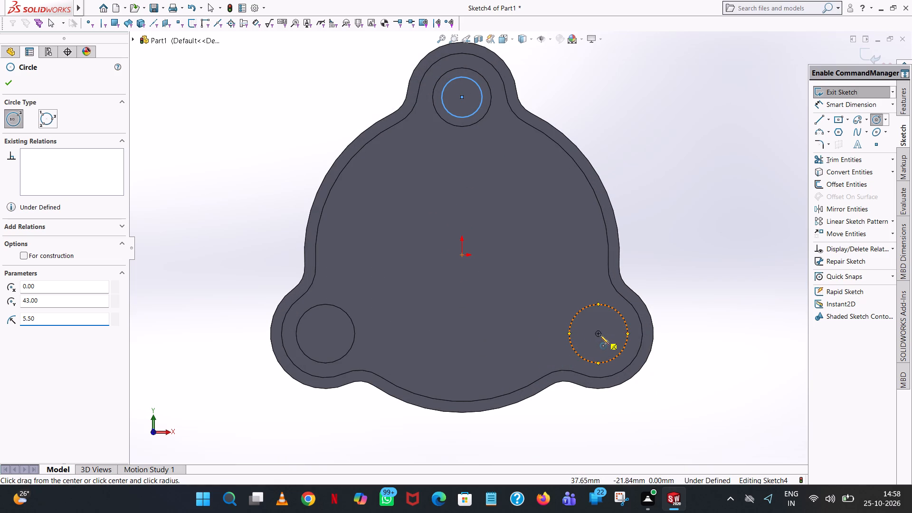
pyautogui.click(598, 333)
pyautogui.click(603, 315)
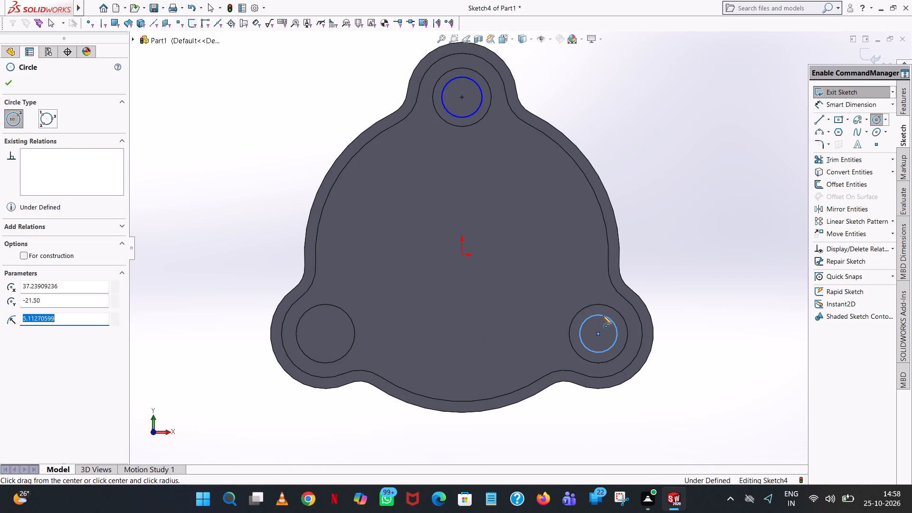
pyautogui.write('5.5')
pyautogui.press('Return')
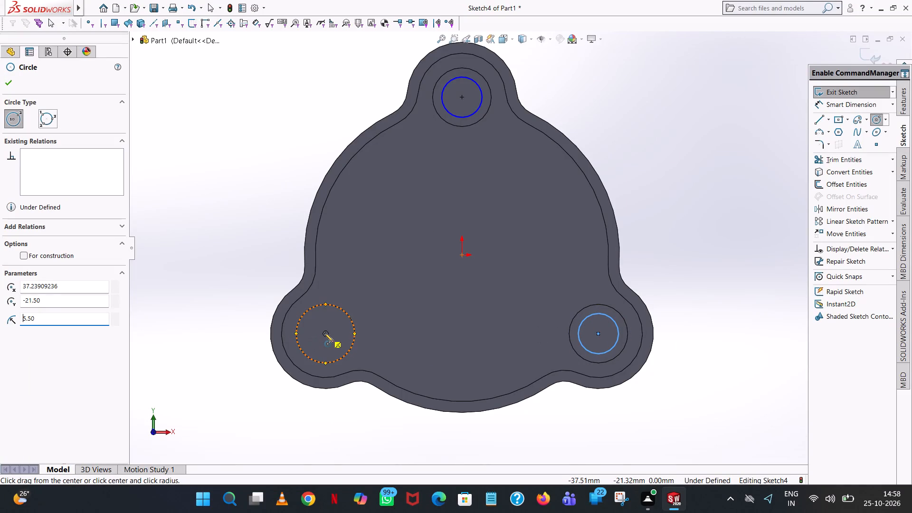
# Sketch a circle of 5.5 mm radius concentric with the lower-left lobe boss and finish the Circle command.
pyautogui.click(326, 333)
pyautogui.click(337, 321)
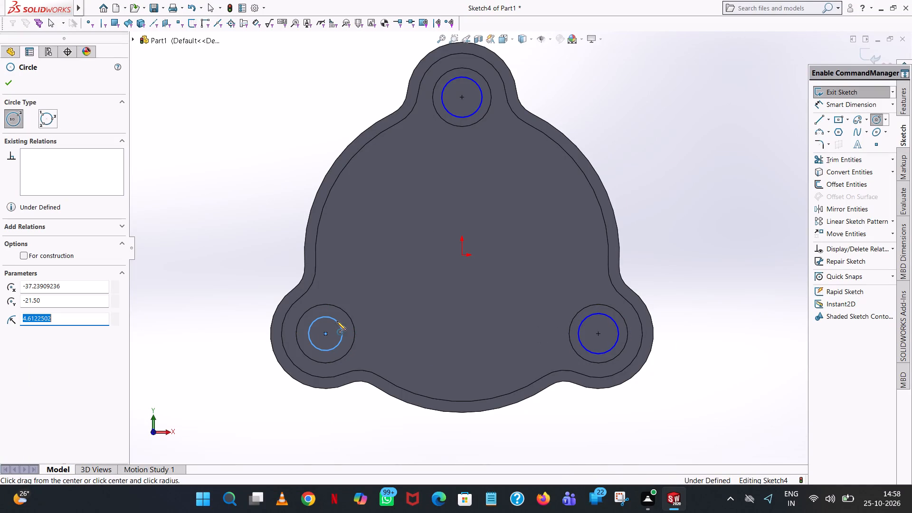
pyautogui.write('5.5')
pyautogui.press('Return')
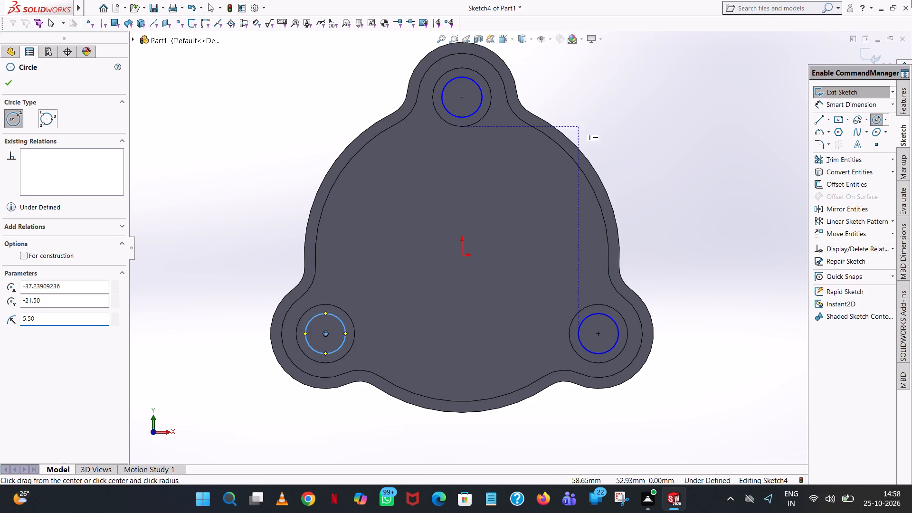
pyautogui.click(7, 82)
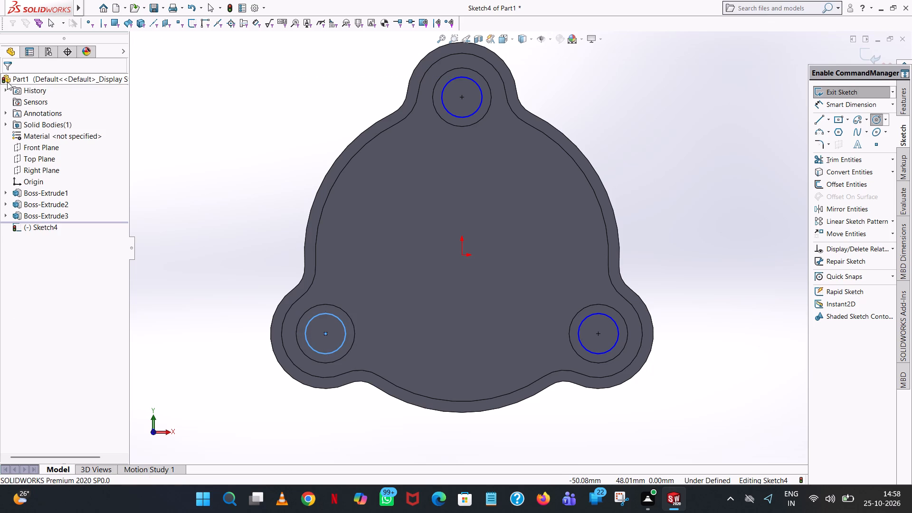
pyautogui.click(231, 142)
# Dimension the diameters of the three lobe circles, accepting 11 mm for each.
pyautogui.click(839, 104)
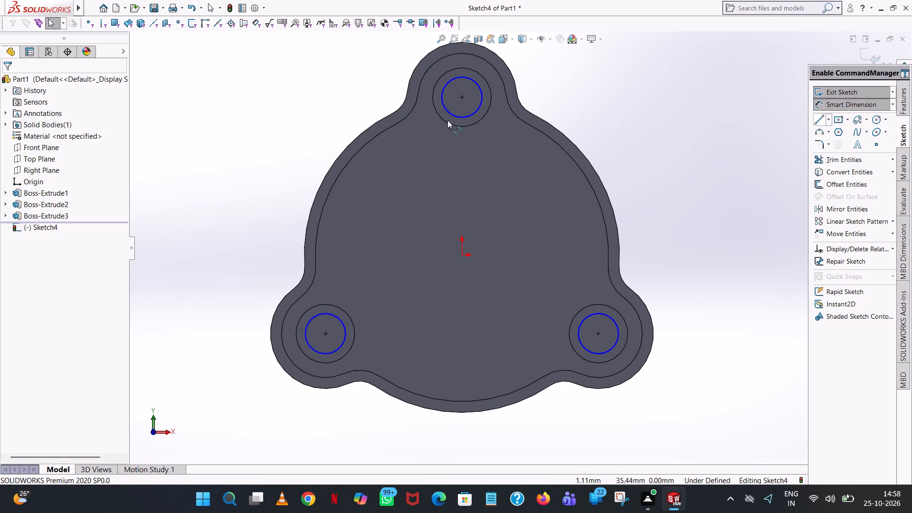
pyautogui.click(475, 87)
pyautogui.click(477, 86)
pyautogui.click(685, 109)
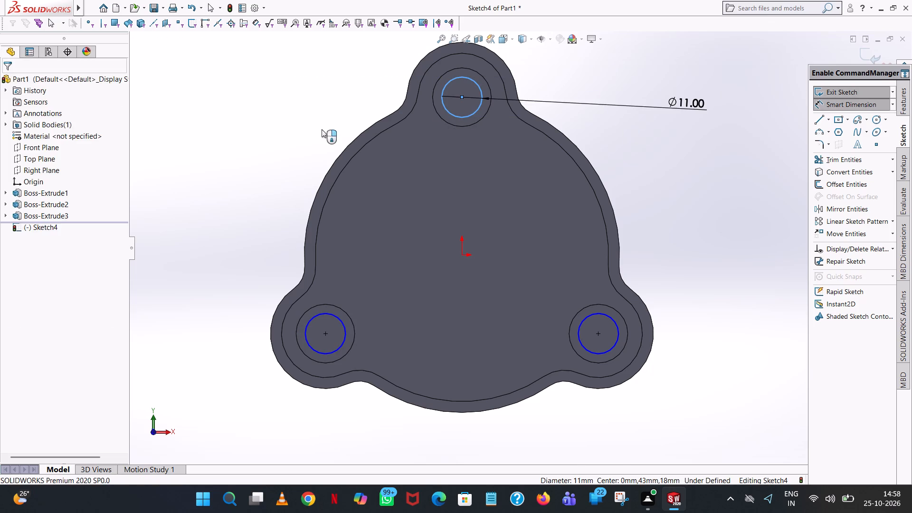
pyautogui.click(647, 98)
pyautogui.click(670, 198)
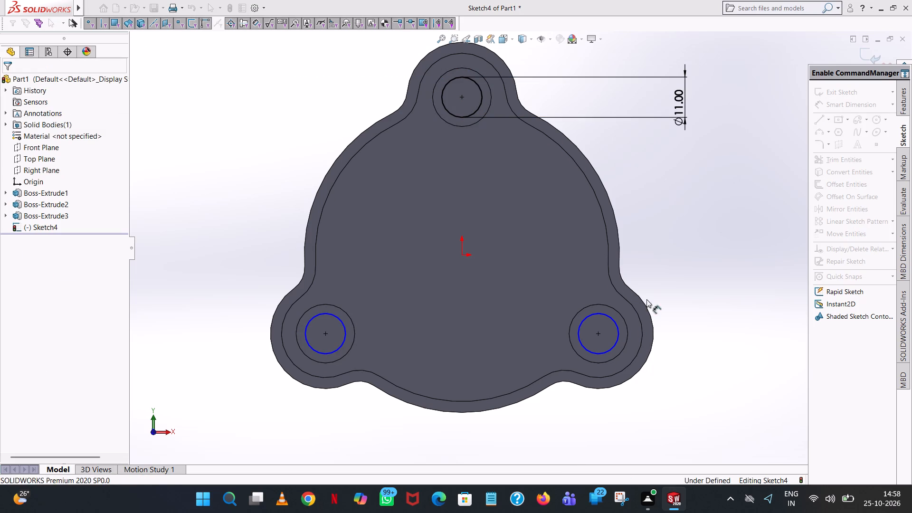
pyautogui.click(616, 346)
pyautogui.click(705, 267)
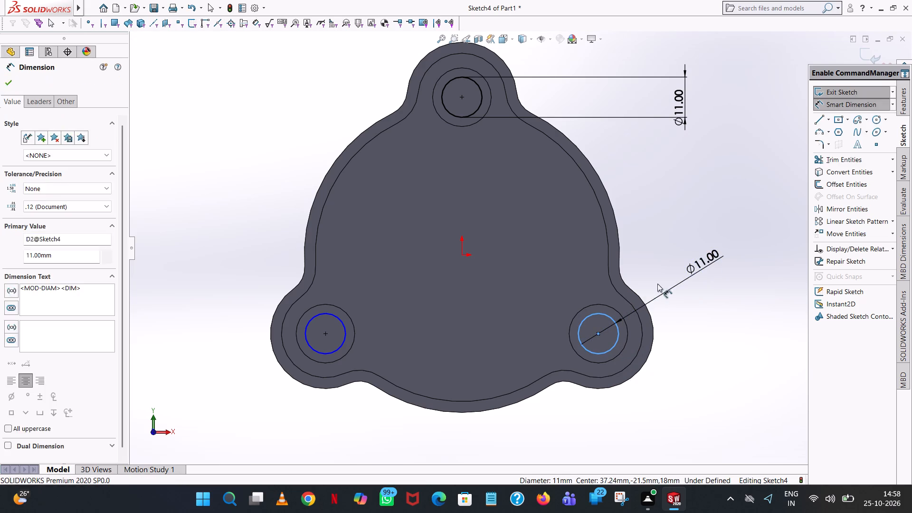
pyautogui.click(670, 249)
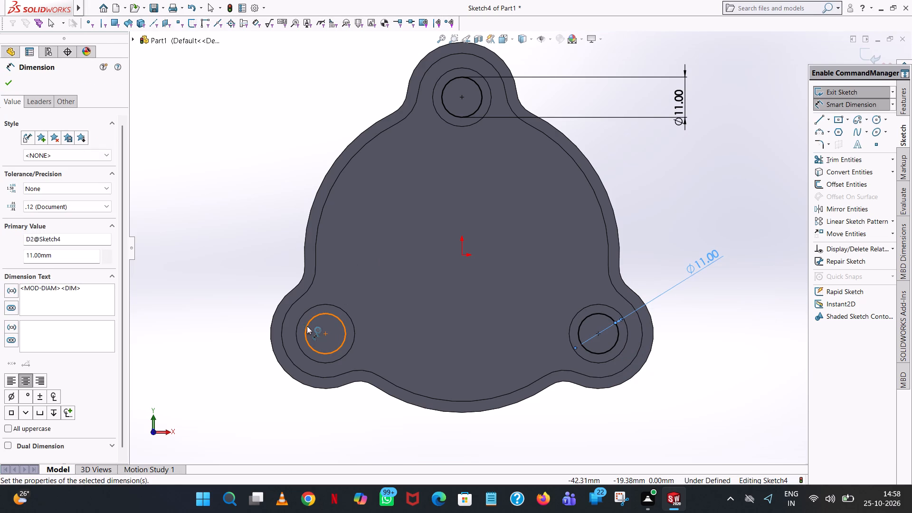
pyautogui.click(306, 326)
pyautogui.click(172, 290)
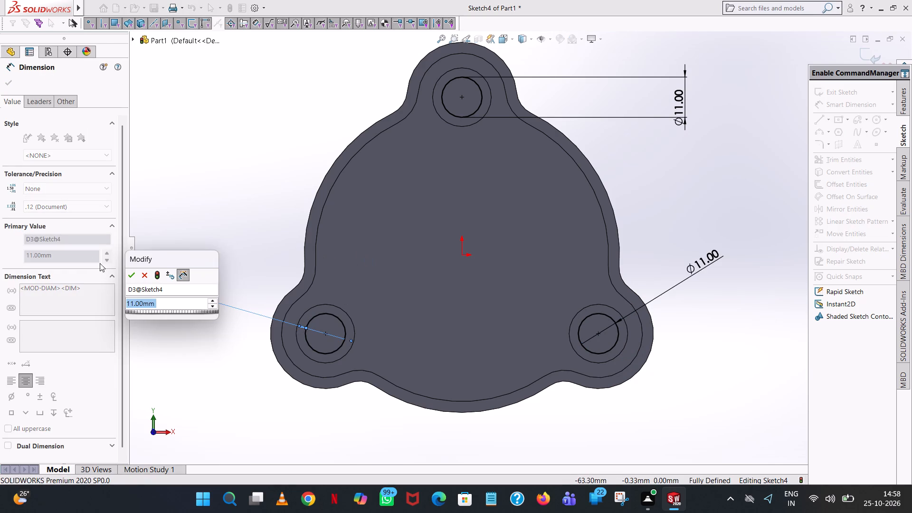
pyautogui.click(134, 275)
pyautogui.click(263, 172)
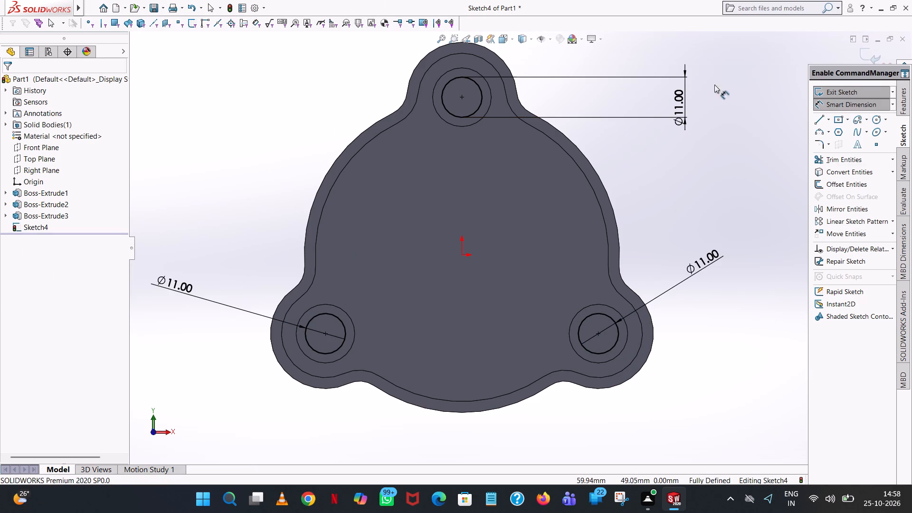
# Cut-extrude the three 11 mm circles into the lobe bosses as blind cuts 6 mm deep.
pyautogui.click(904, 103)
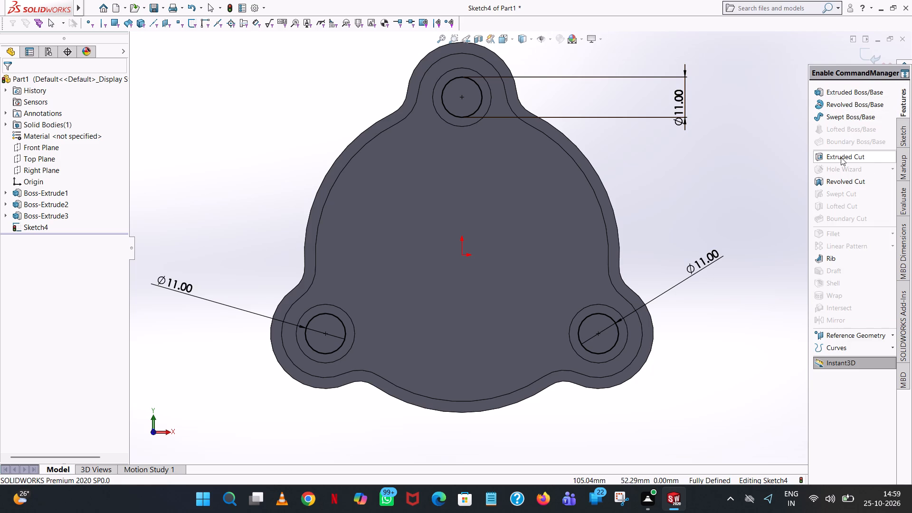
pyautogui.click(841, 157)
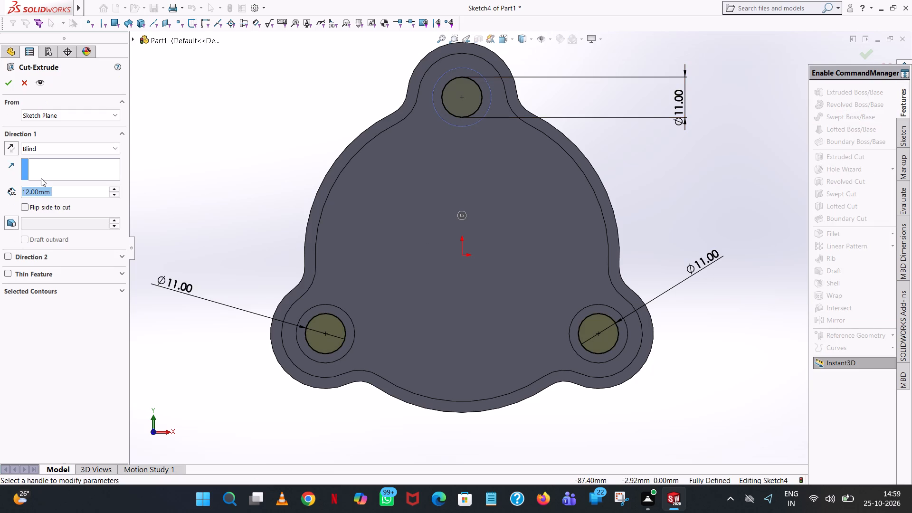
pyautogui.moveTo(230, 161); pyautogui.dragTo(146, 169, button='middle')
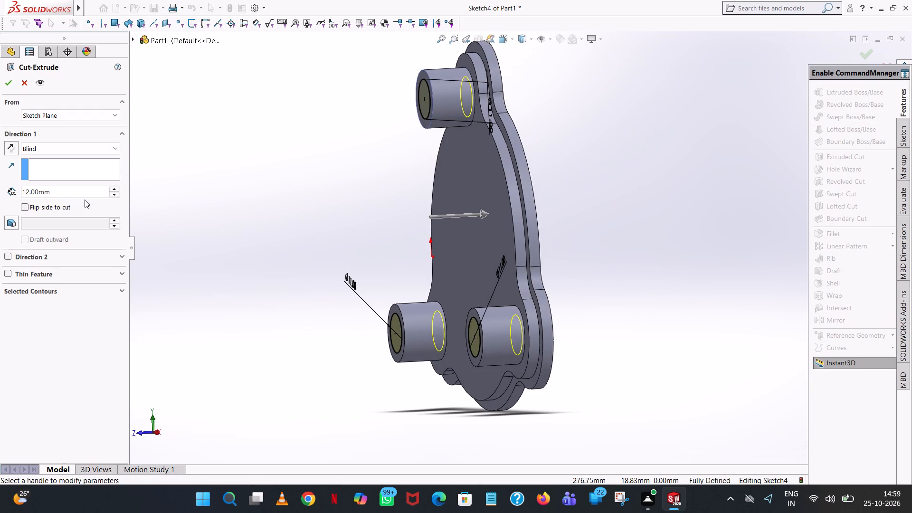
pyautogui.doubleClick(72, 190)
pyautogui.press('6')
pyautogui.press('Return')
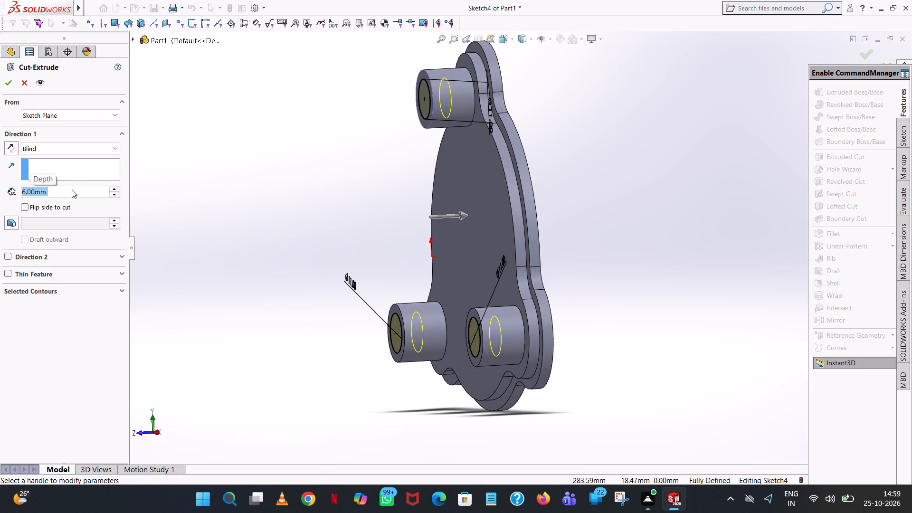
pyautogui.click(1, 84)
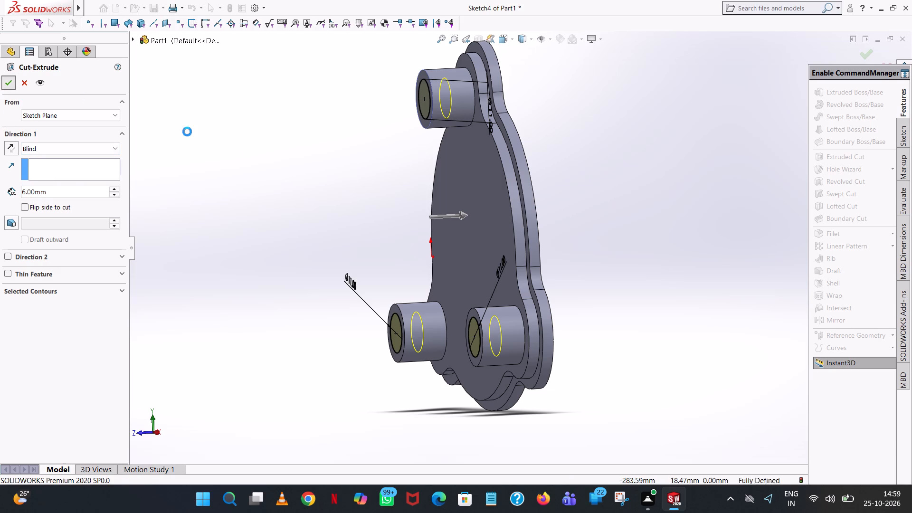
pyautogui.click(284, 192)
# On the floor of the top lobe's 11 mm hole, start an extruded-cut sketch with a concentric circle of 3.3 mm radius.
pyautogui.moveTo(266, 233); pyautogui.dragTo(337, 253, button='middle')
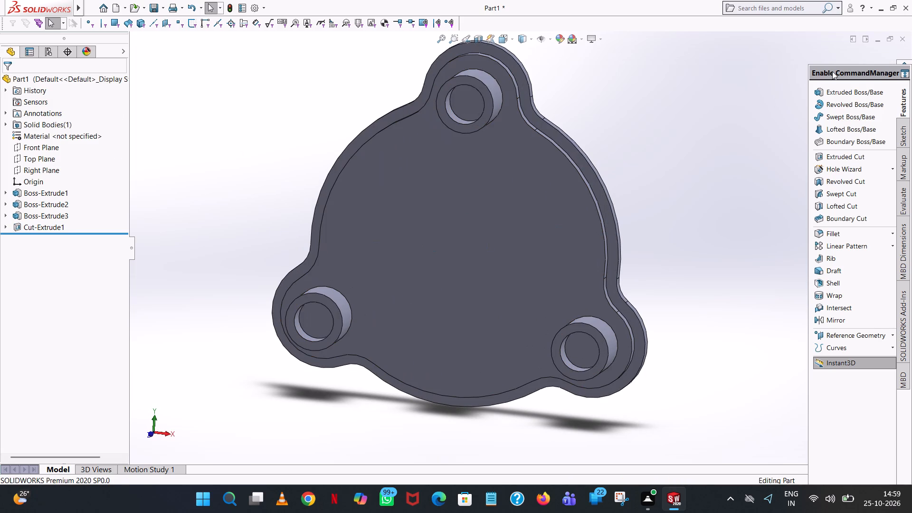
pyautogui.click(845, 152)
pyautogui.click(469, 102)
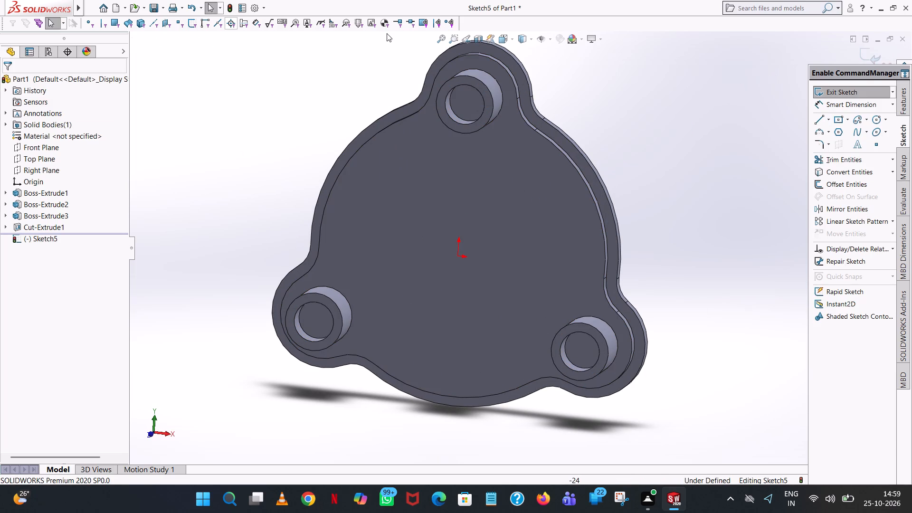
pyautogui.click(514, 38)
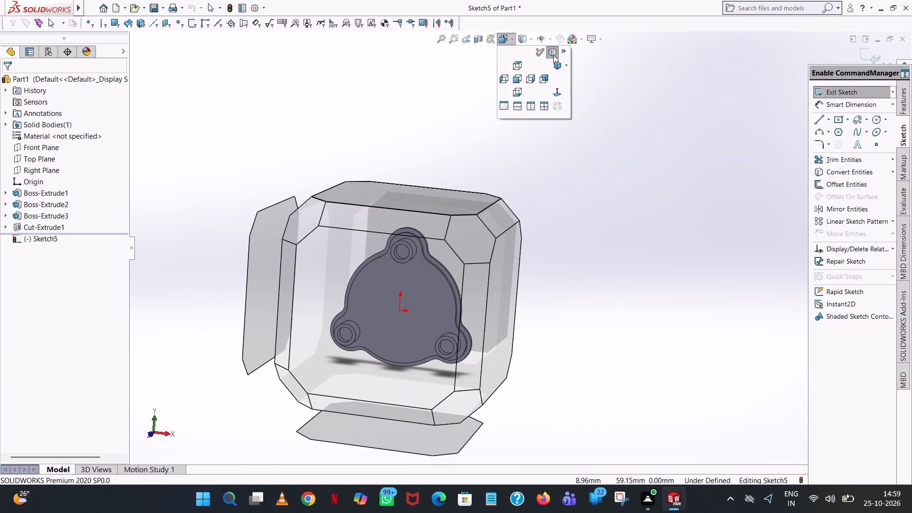
pyautogui.click(559, 95)
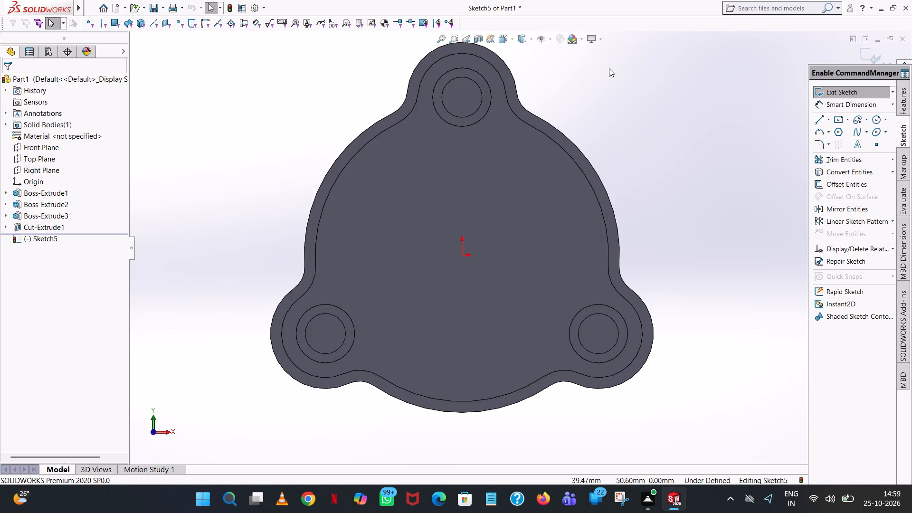
pyautogui.click(875, 122)
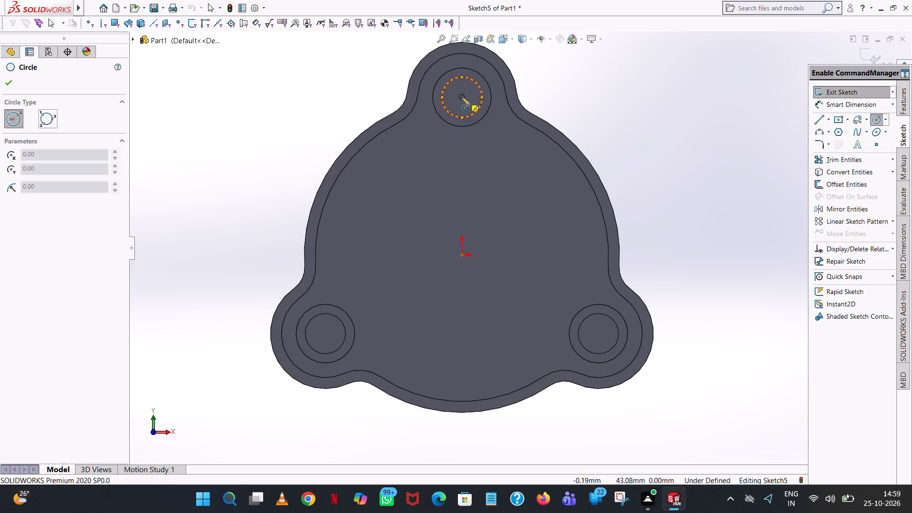
pyautogui.click(461, 97)
pyautogui.click(473, 89)
pyautogui.write('6.60/')
pyautogui.press('2')
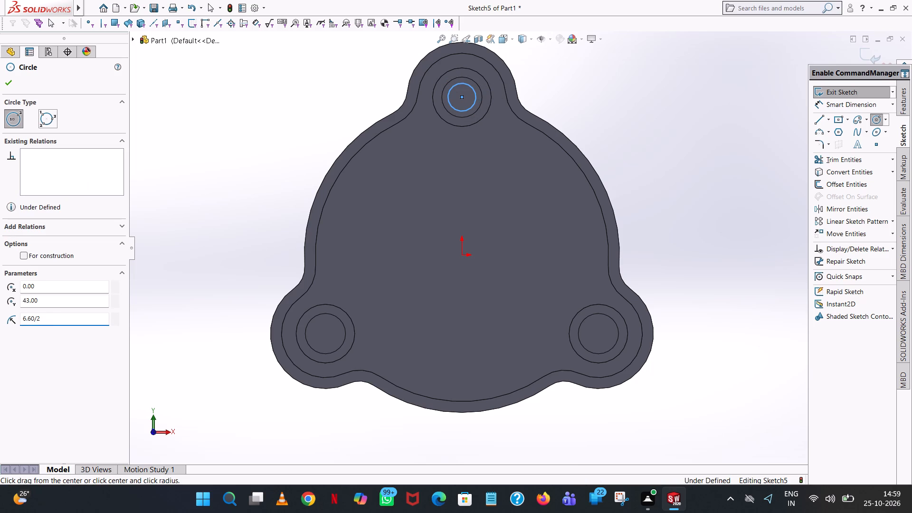
pyautogui.press('Return')
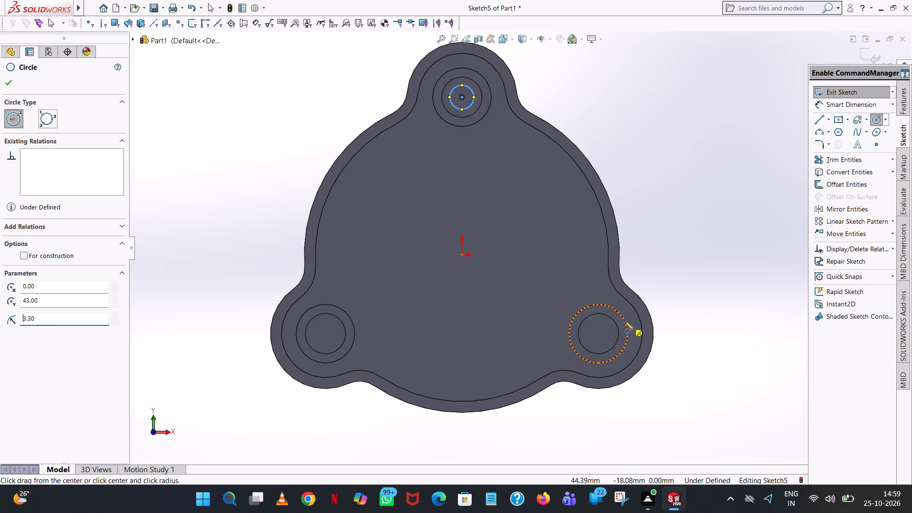
# Sketch circles of 3.3 mm radius concentric with the lower-right and lower-left lobe holes, and finish the Circle command.
pyautogui.click(598, 335)
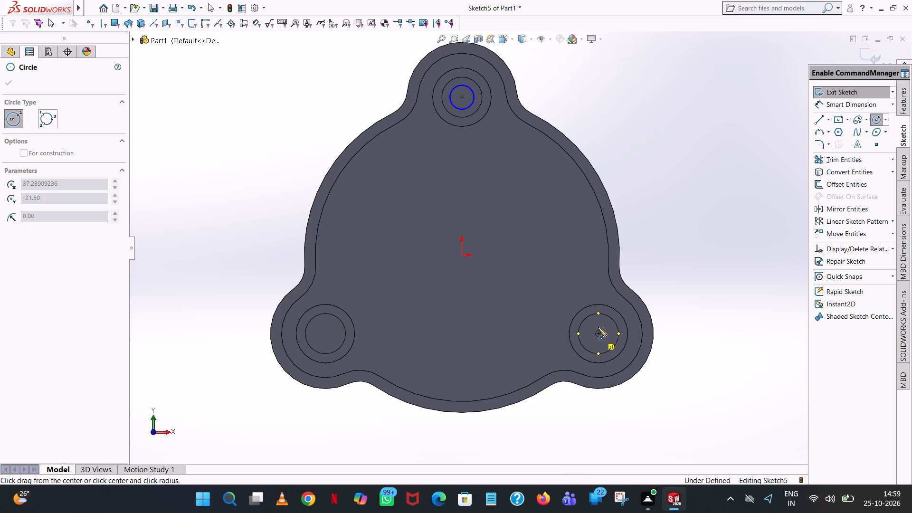
pyautogui.click(601, 321)
pyautogui.write('3.30')
pyautogui.press('Return')
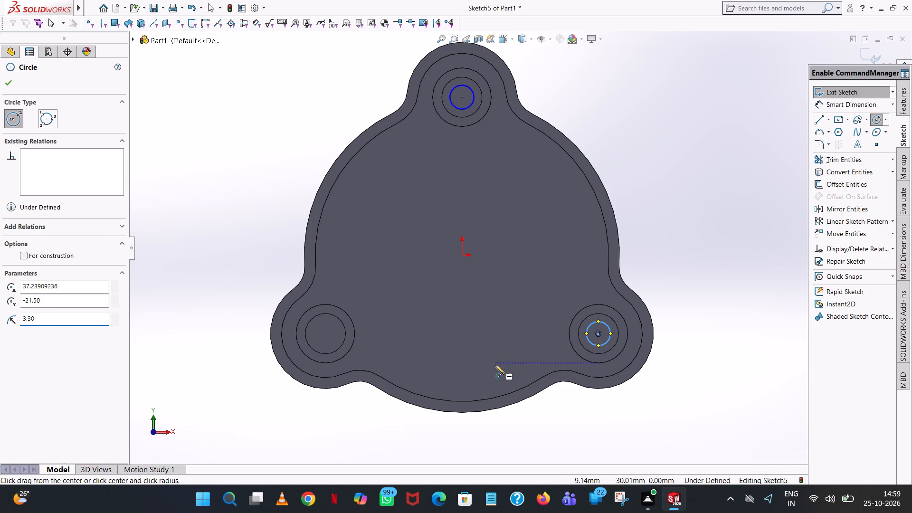
pyautogui.click(326, 333)
pyautogui.click(334, 326)
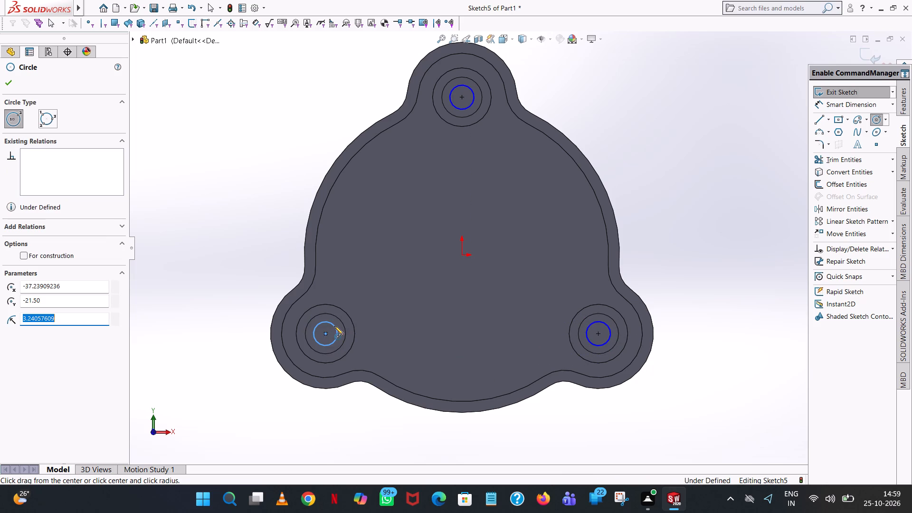
pyautogui.write('3.30')
pyautogui.press('Return')
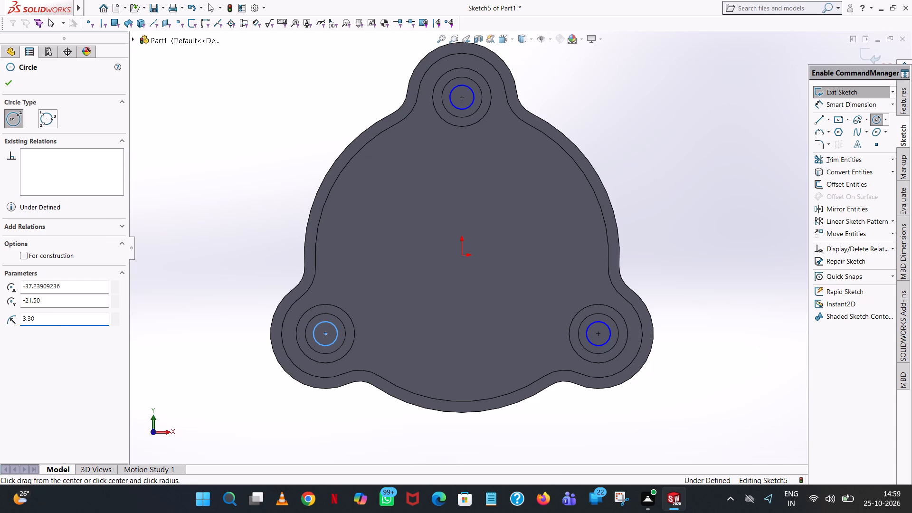
pyautogui.rightClick(334, 326)
pyautogui.click(391, 330)
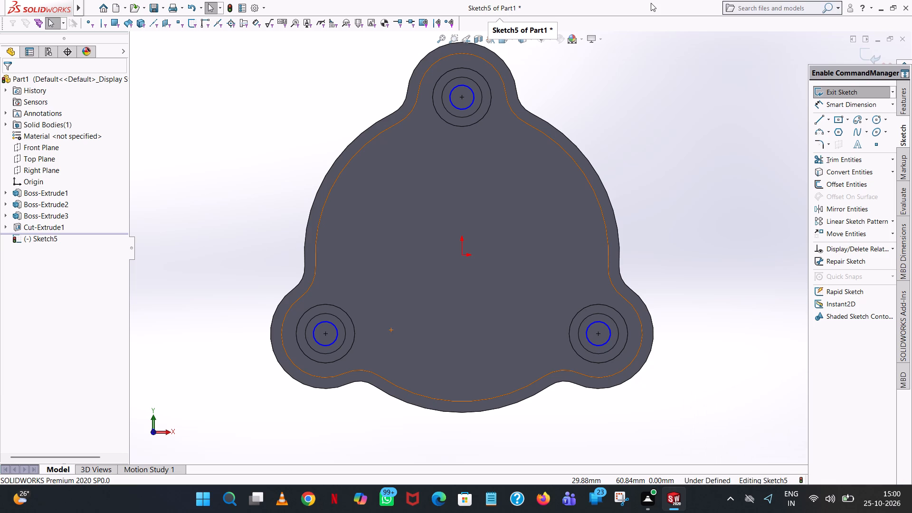
# Dimension the diameters of the three small lobe circles, accepting 6.6 mm for each.
pyautogui.scroll(4, 518, 254)
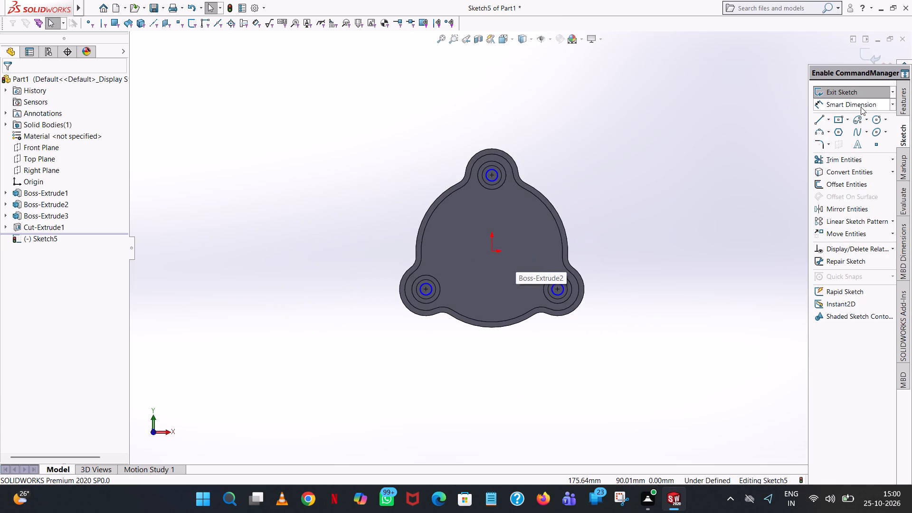
pyautogui.click(878, 108)
pyautogui.click(499, 174)
pyautogui.click(655, 107)
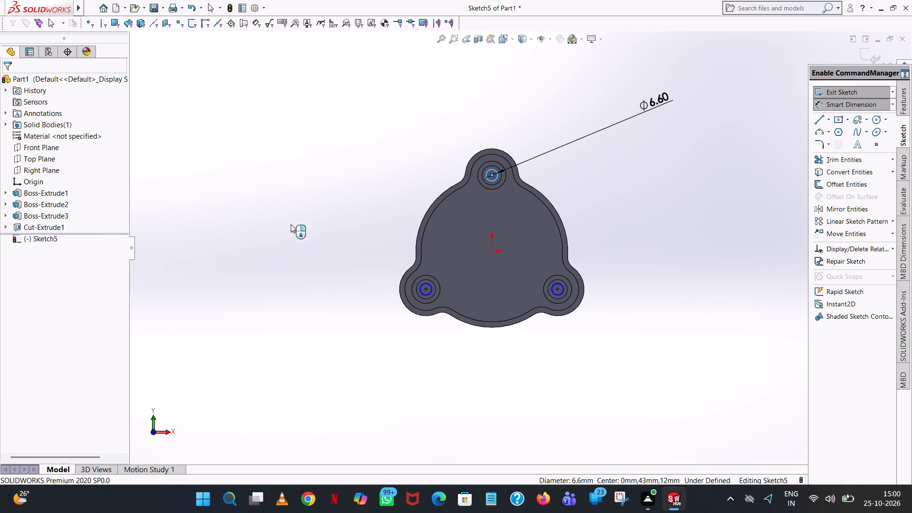
pyautogui.click(611, 92)
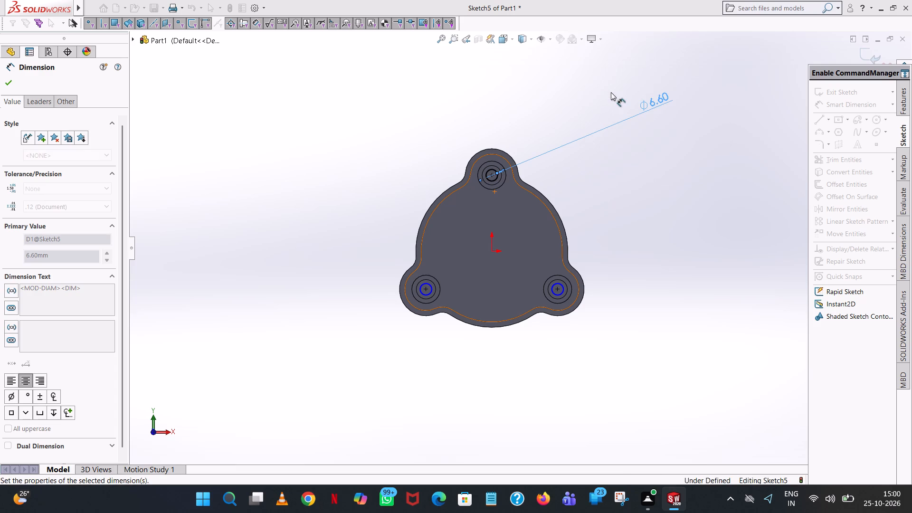
pyautogui.click(563, 285)
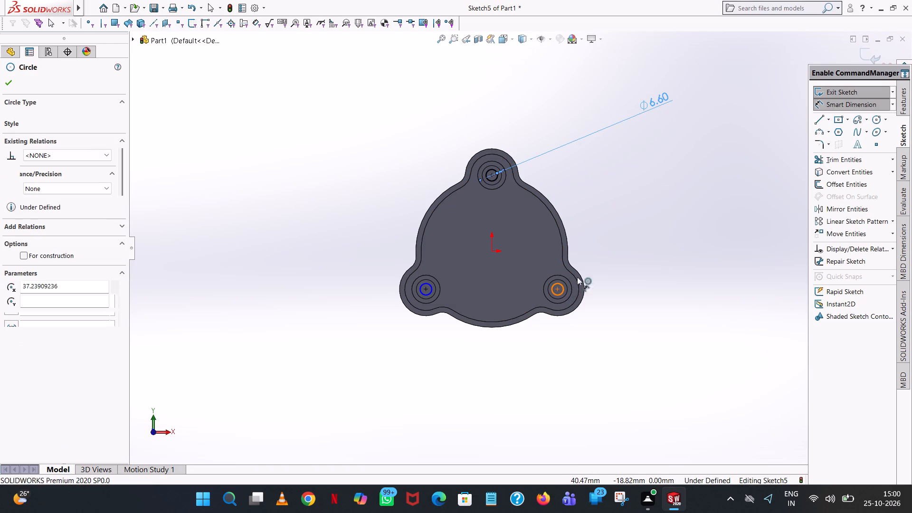
pyautogui.click(675, 242)
pyautogui.click(636, 227)
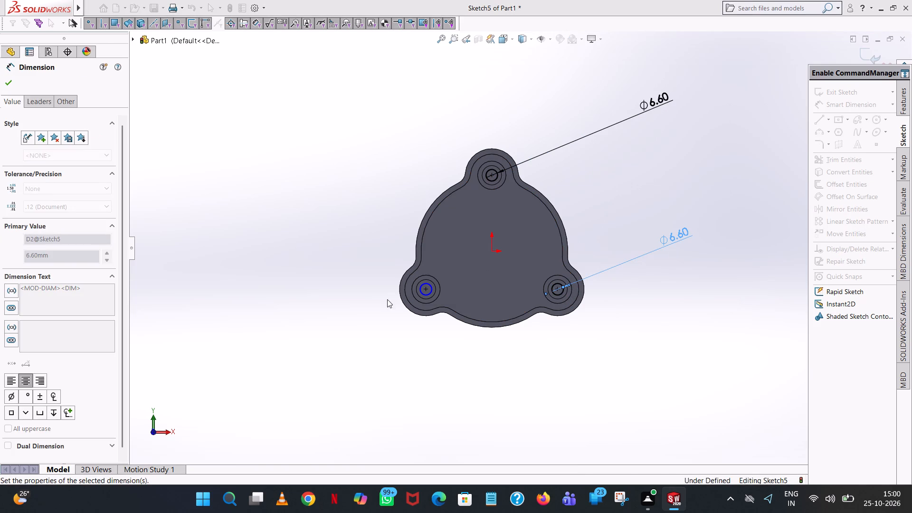
pyautogui.click(420, 292)
pyautogui.click(234, 291)
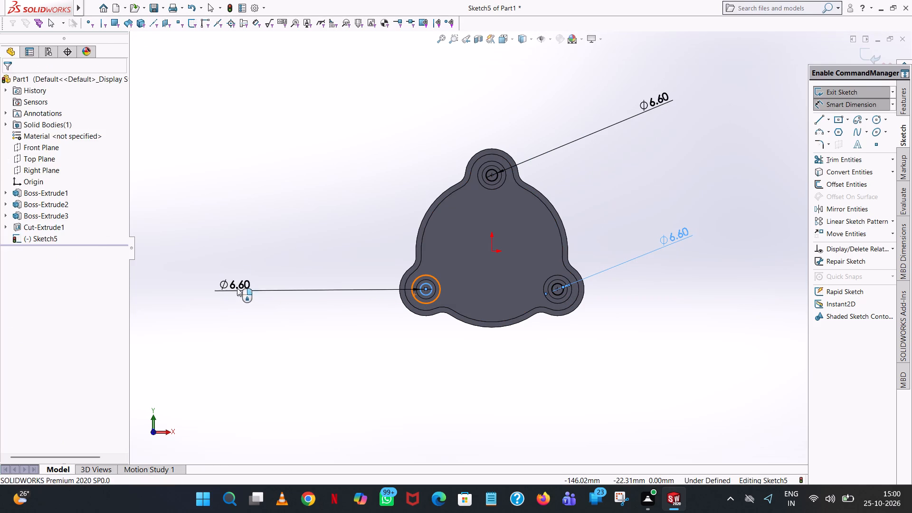
pyautogui.click(189, 274)
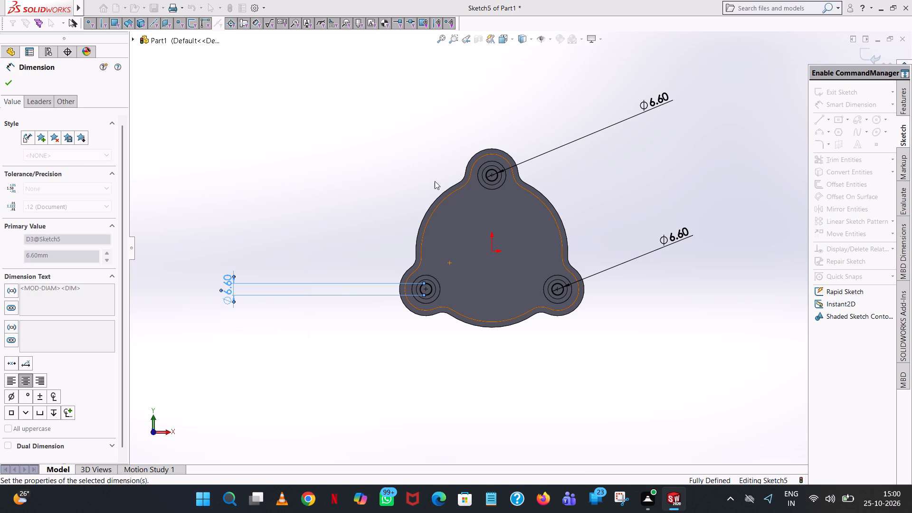
pyautogui.click(599, 94)
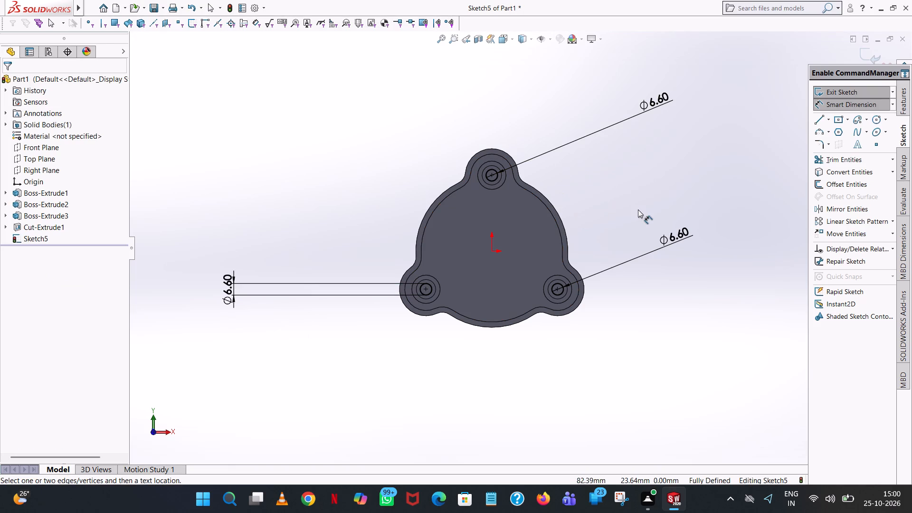
# Cut-extrude the three 6.6 mm lobe circles as blind cuts 146 mm deep, out through the plate.
pyautogui.scroll(1, 638, 209)
pyautogui.moveTo(638, 209); pyautogui.dragTo(342, 274, button='middle')
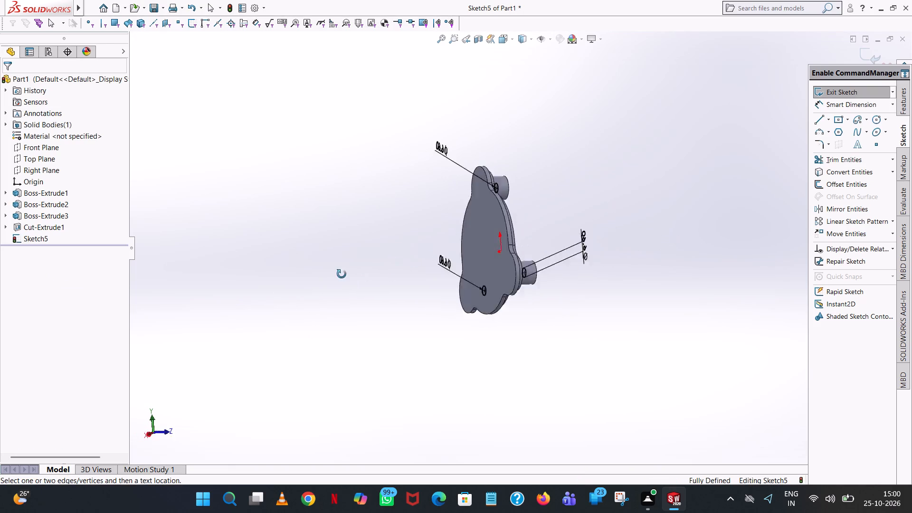
pyautogui.moveTo(342, 274); pyautogui.dragTo(130, 276, button='middle')
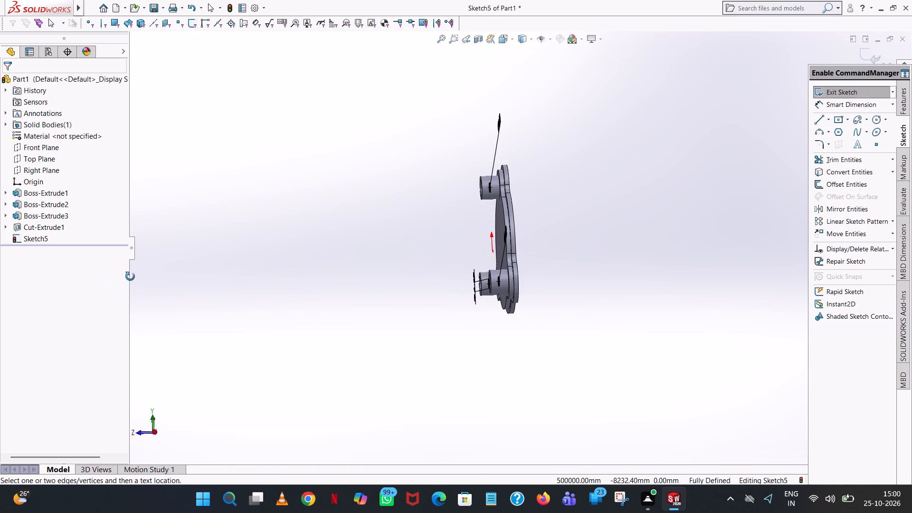
pyautogui.moveTo(130, 276); pyautogui.dragTo(101, 323, button='middle')
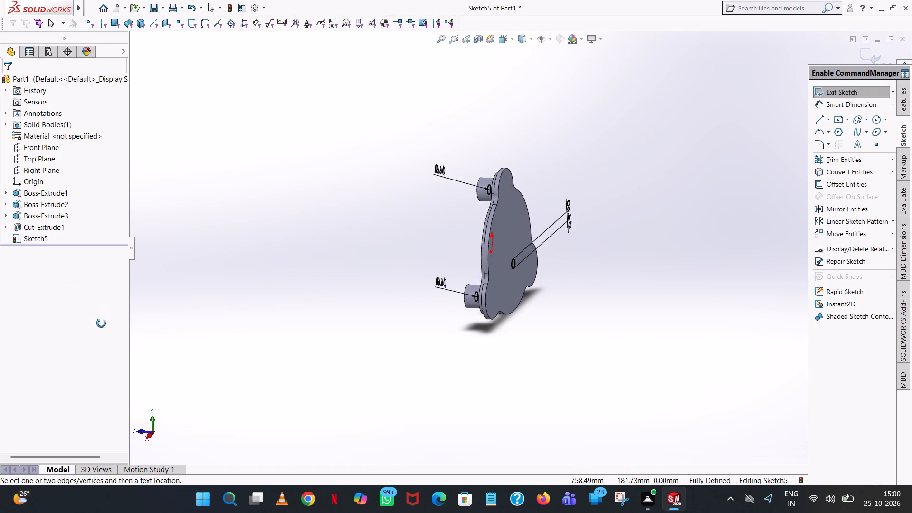
pyautogui.moveTo(101, 323); pyautogui.dragTo(118, 295, button='middle')
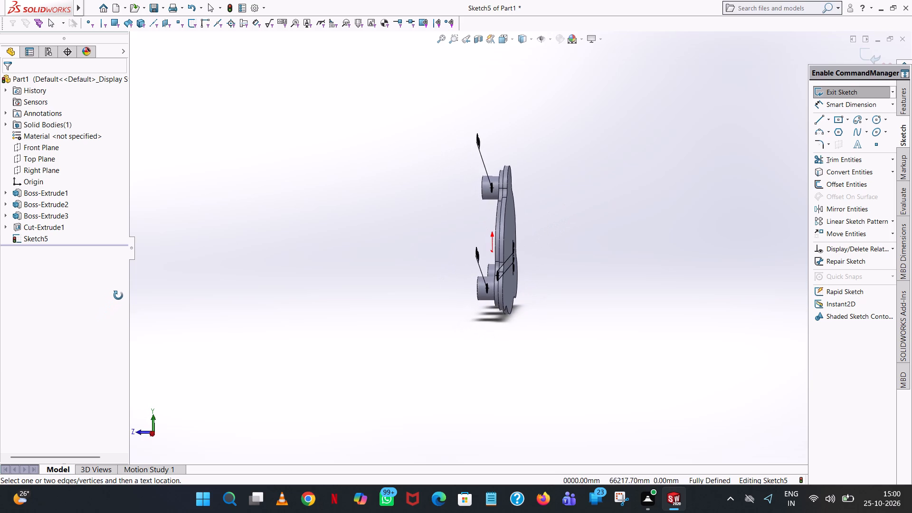
pyautogui.moveTo(118, 295); pyautogui.dragTo(146, 208, button='middle')
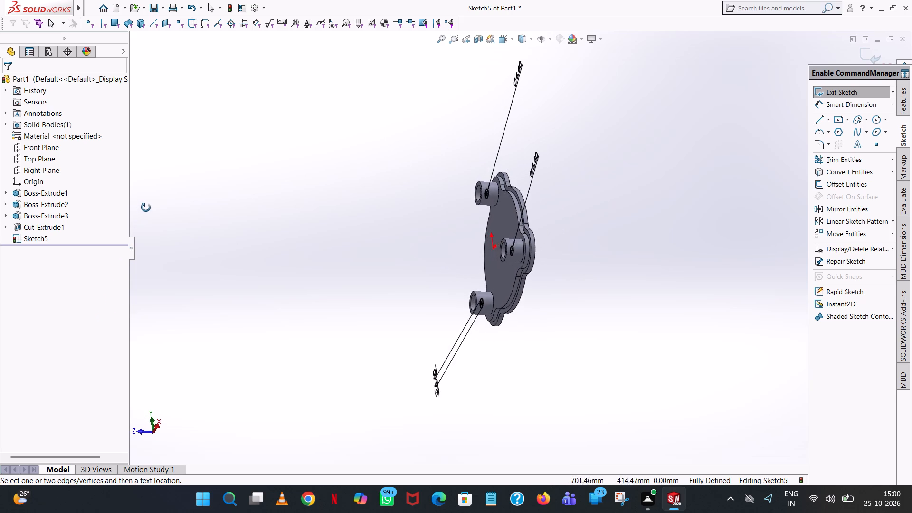
pyautogui.moveTo(146, 208); pyautogui.dragTo(363, 189, button='middle')
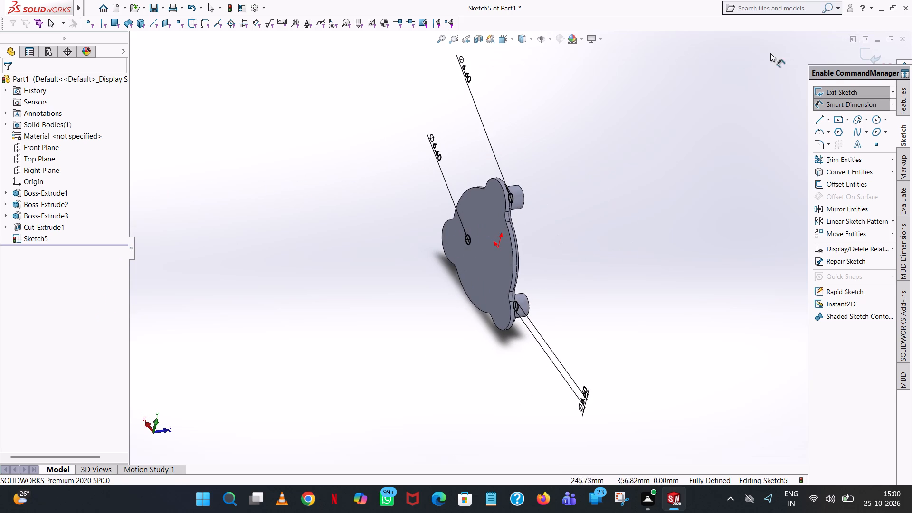
pyautogui.click(901, 102)
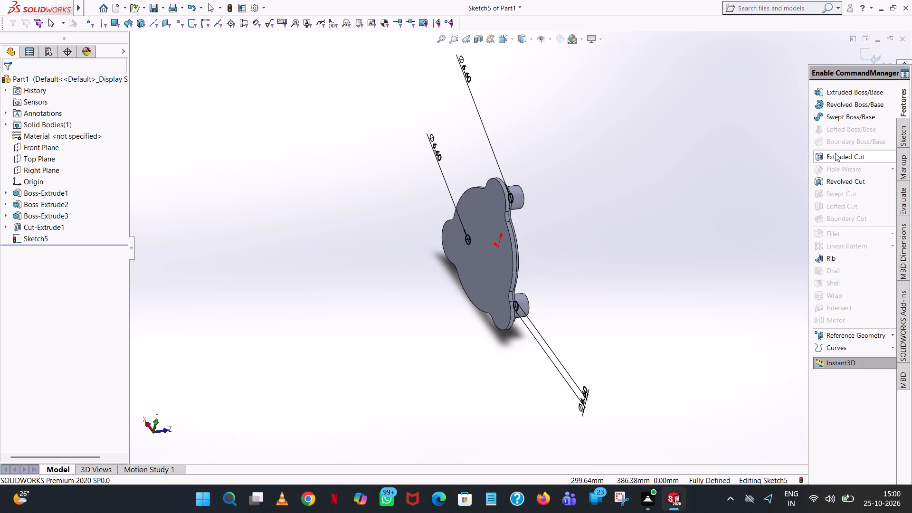
pyautogui.click(835, 153)
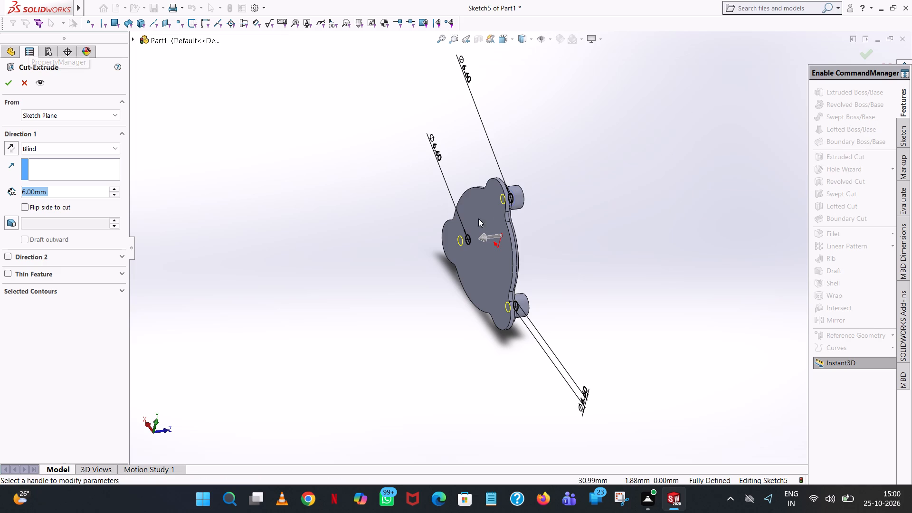
pyautogui.moveTo(547, 260); pyautogui.dragTo(513, 226, button='middle')
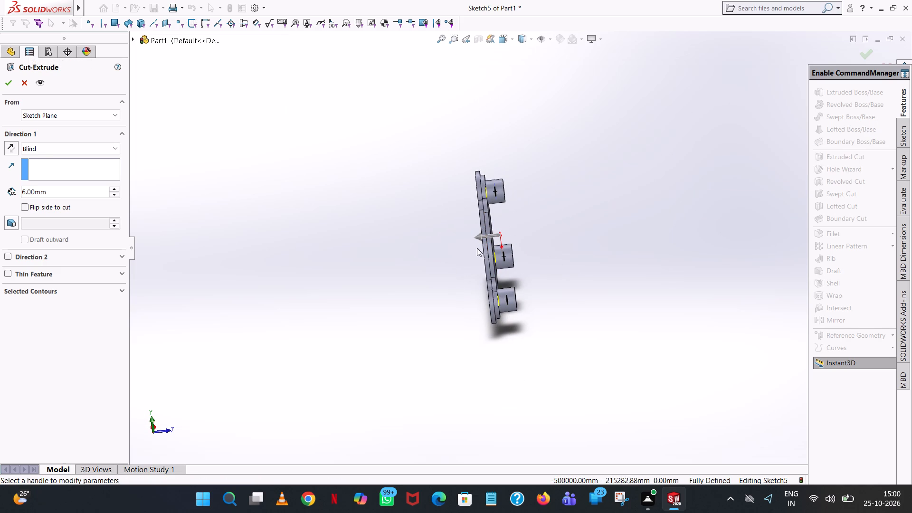
pyautogui.moveTo(479, 242); pyautogui.dragTo(287, 265)
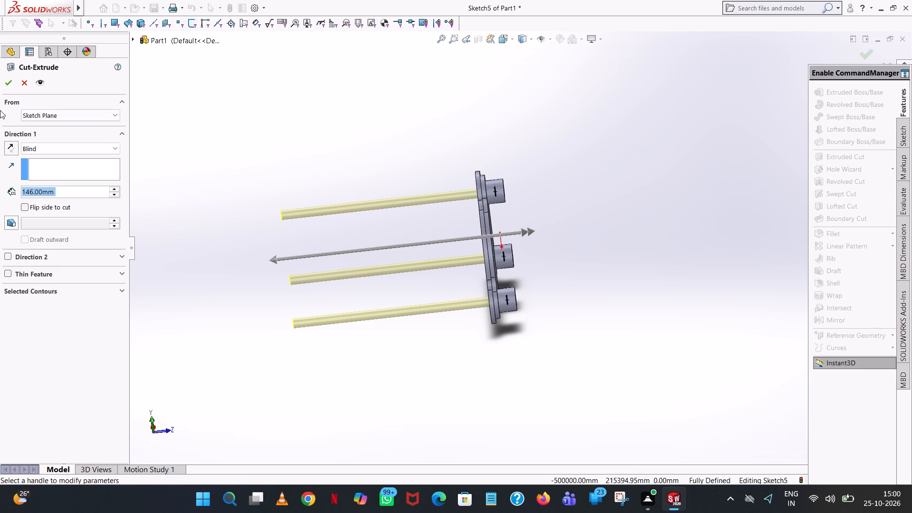
pyautogui.click(12, 88)
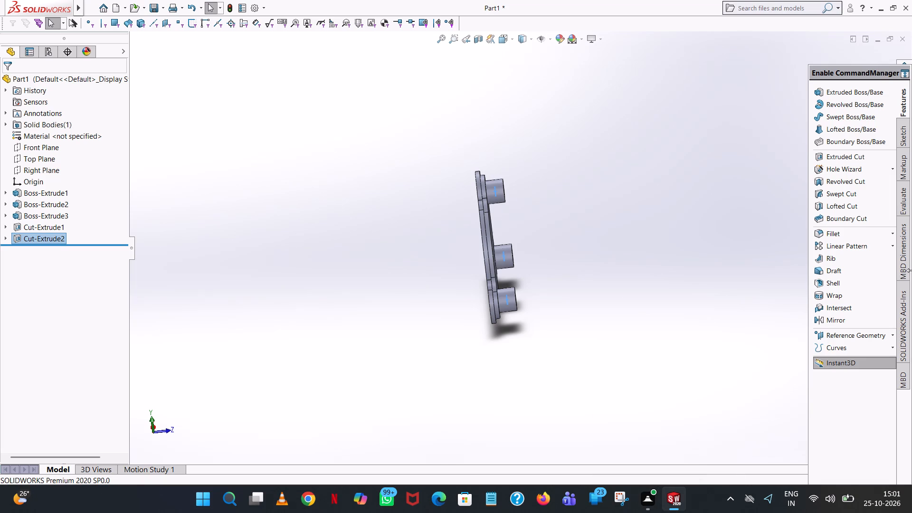
# Examine the cap's lobe bosses, counterbores and through holes from several angles.
pyautogui.click(596, 252)
pyautogui.moveTo(595, 258); pyautogui.dragTo(503, 268, button='middle')
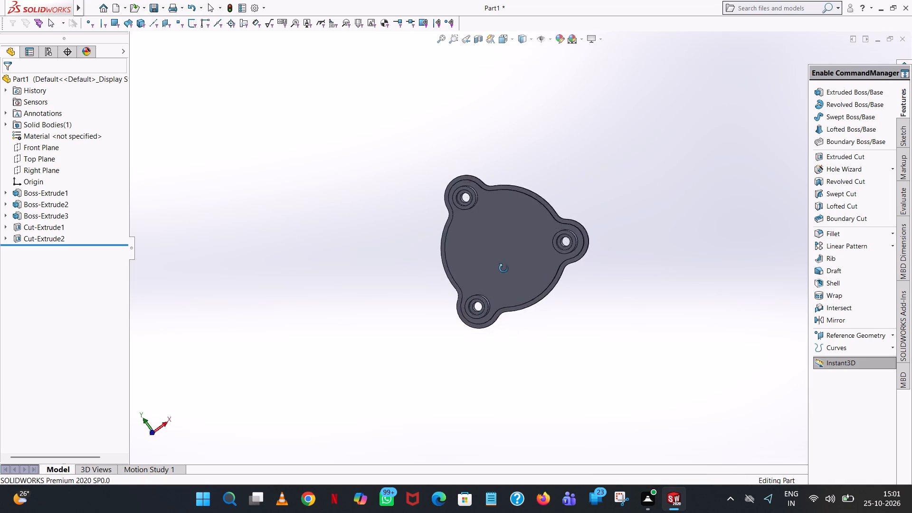
pyautogui.moveTo(503, 268); pyautogui.dragTo(381, 272, button='middle')
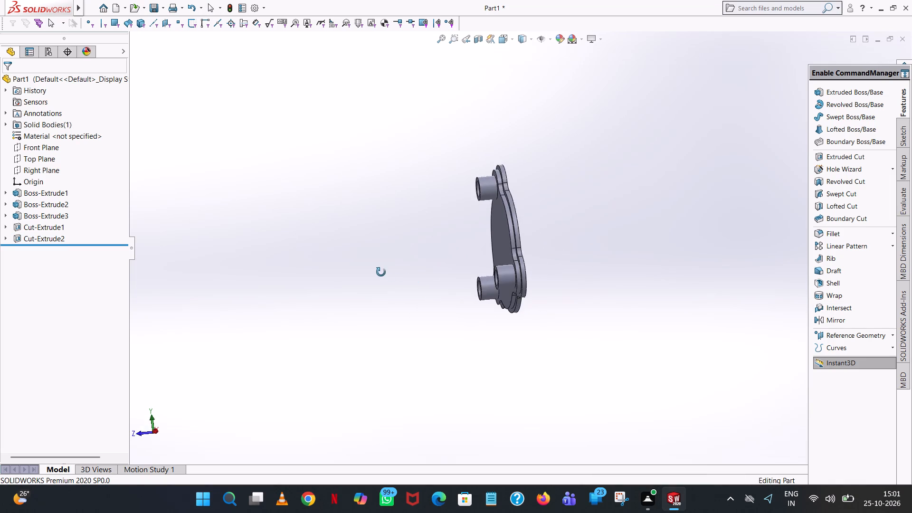
pyautogui.moveTo(381, 272); pyautogui.dragTo(487, 311, button='middle')
pyautogui.scroll(1, 489, 290)
pyautogui.middleClick(481, 305)
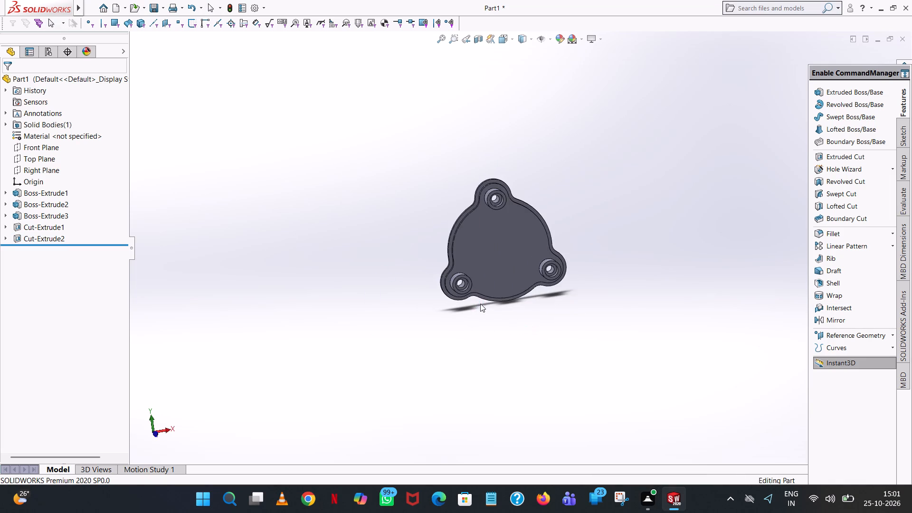
pyautogui.scroll(-6, 483, 240)
pyautogui.scroll(2, 554, 229)
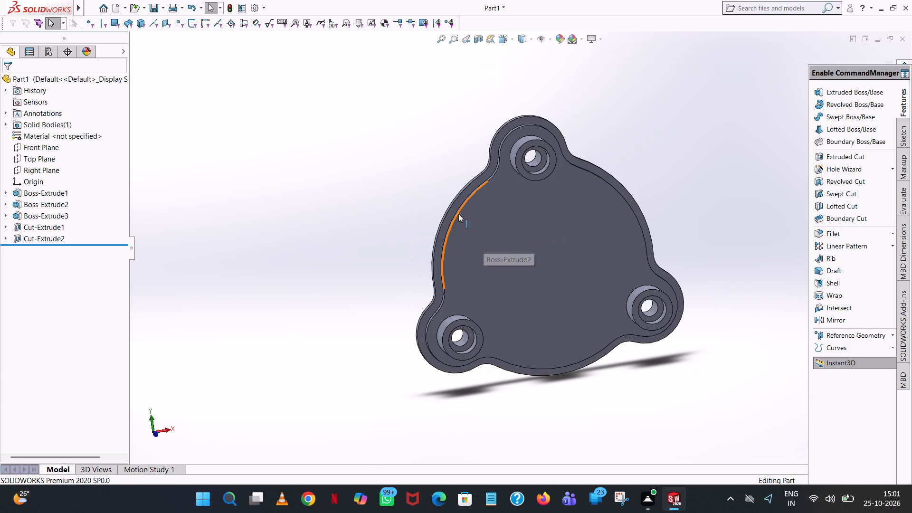
pyautogui.moveTo(480, 228); pyautogui.dragTo(545, 218, button='middle')
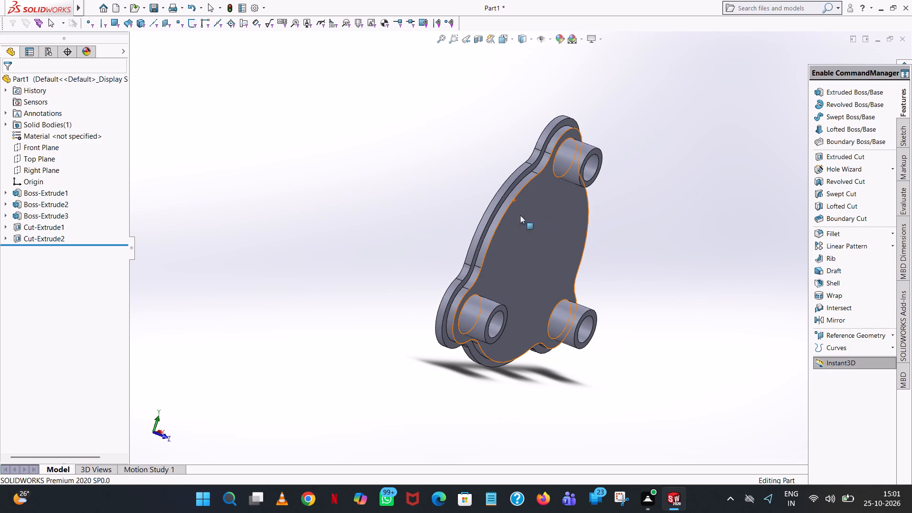
# Apply a grey colour, RGB 128, 128, 128, to the whole cap body.
pyautogui.rightClick(494, 199)
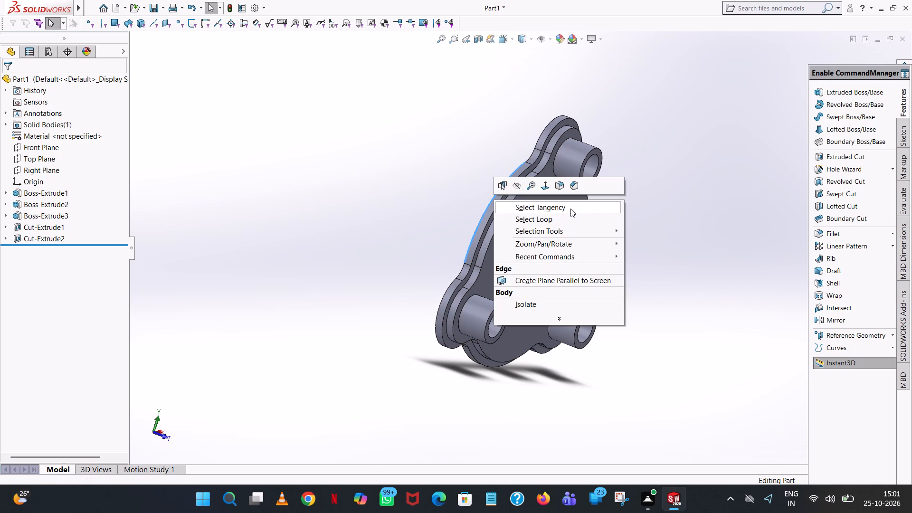
pyautogui.click(417, 226)
pyautogui.rightClick(524, 232)
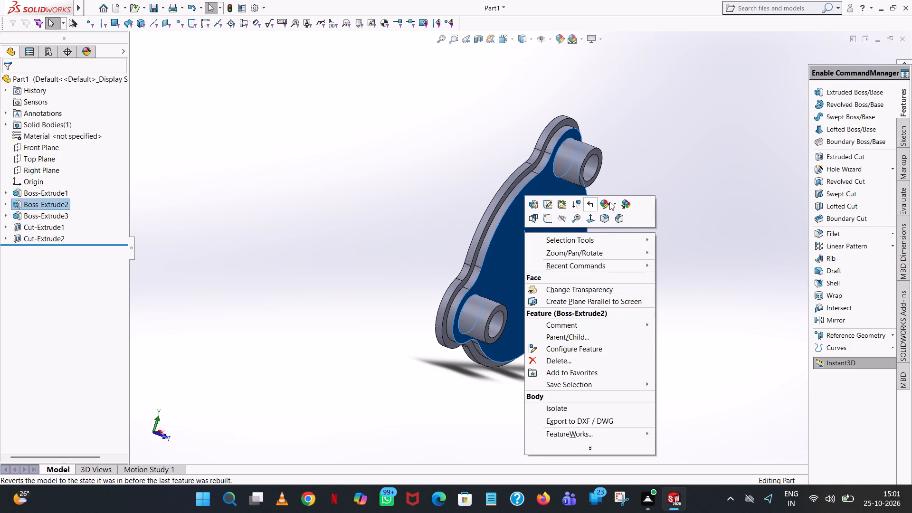
pyautogui.click(607, 203)
pyautogui.click(628, 247)
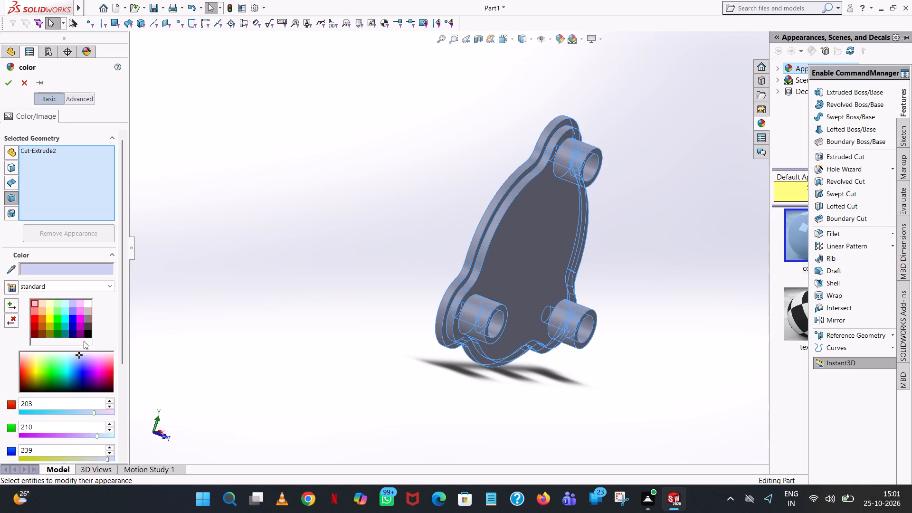
pyautogui.click(89, 320)
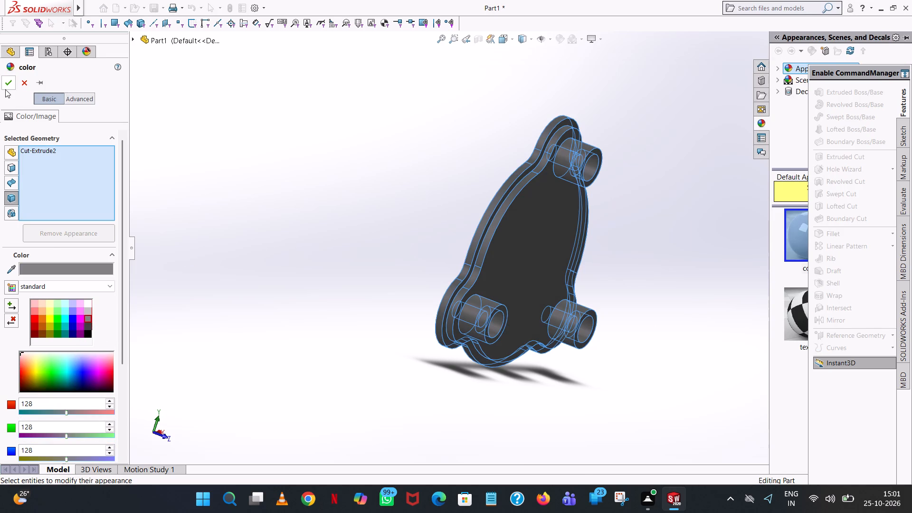
pyautogui.click(5, 85)
# Start a face colour of white, RGB 255, 255, 255, on the top lobe's 6.6 mm hole wall and 11 mm counterbore wall.
pyautogui.moveTo(364, 269); pyautogui.dragTo(285, 161, button='middle')
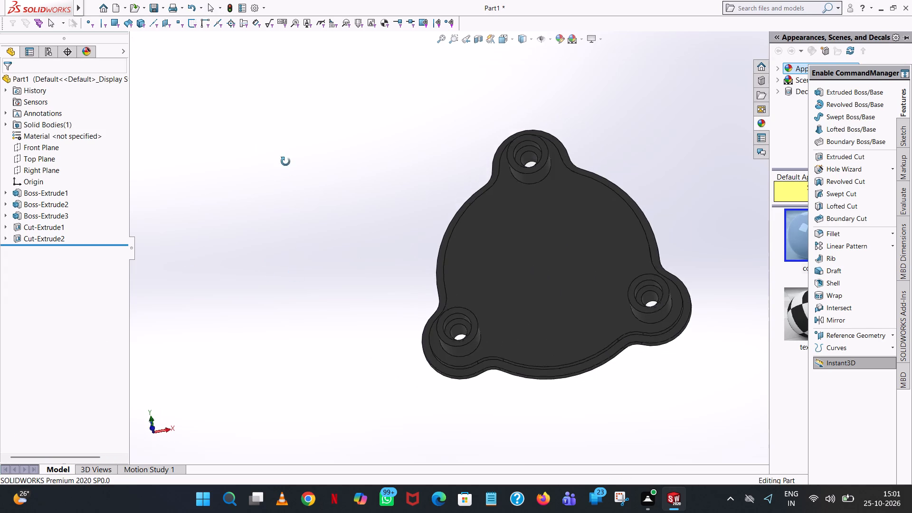
pyautogui.moveTo(285, 161); pyautogui.dragTo(285, 163, button='middle')
pyautogui.moveTo(287, 154); pyautogui.dragTo(282, 204, button='middle')
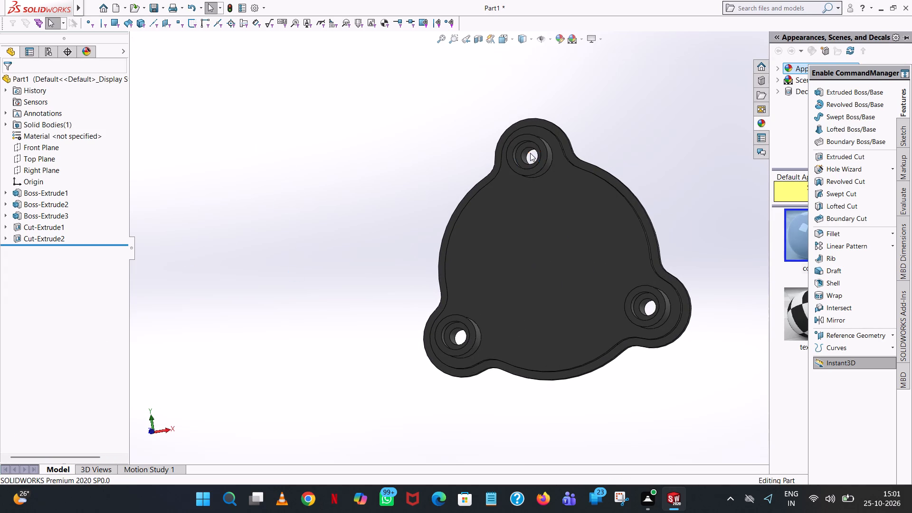
pyautogui.scroll(-9, 531, 158)
pyautogui.click(482, 217)
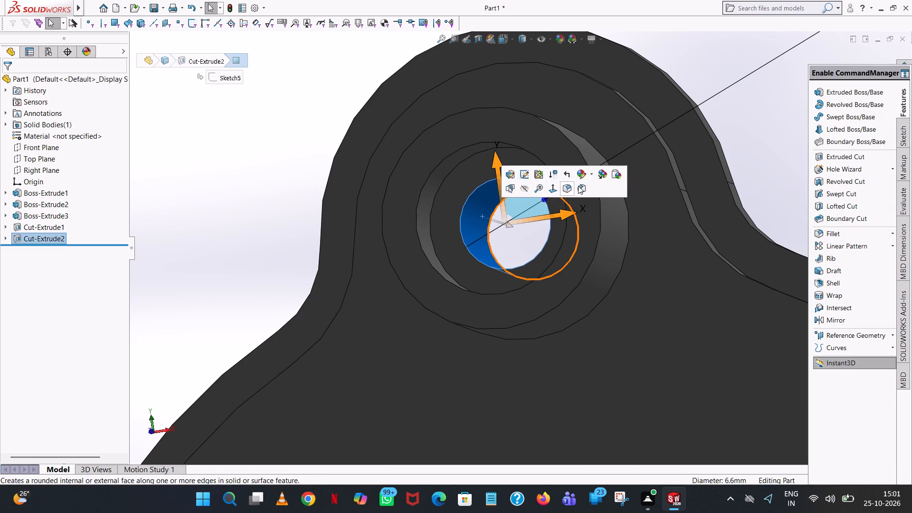
pyautogui.click(584, 174)
pyautogui.click(600, 199)
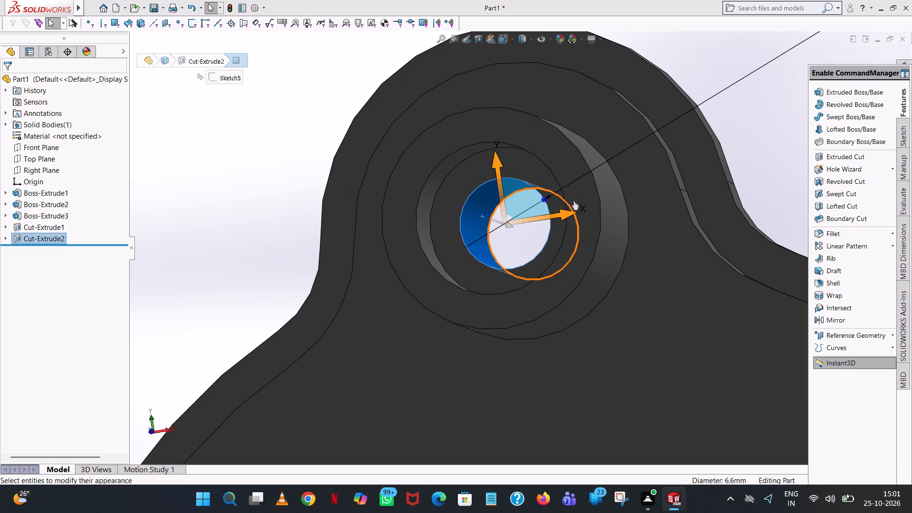
pyautogui.click(87, 302)
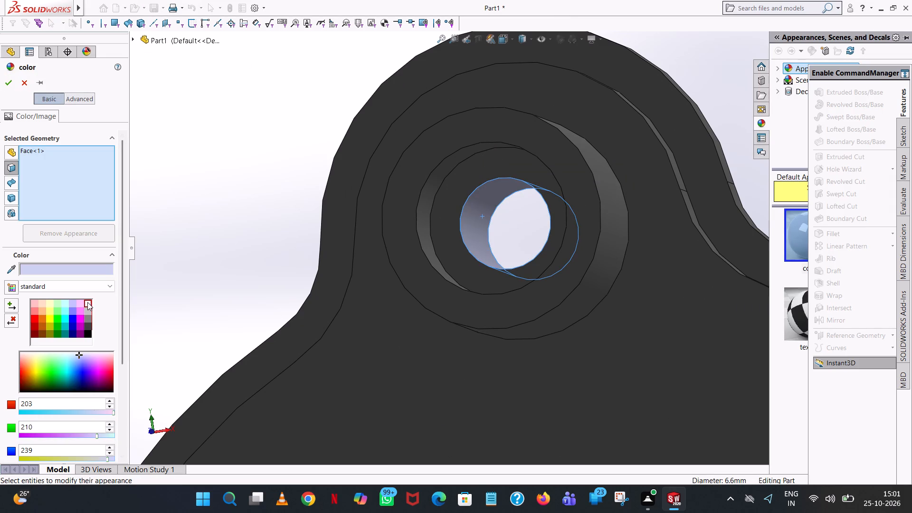
pyautogui.click(427, 207)
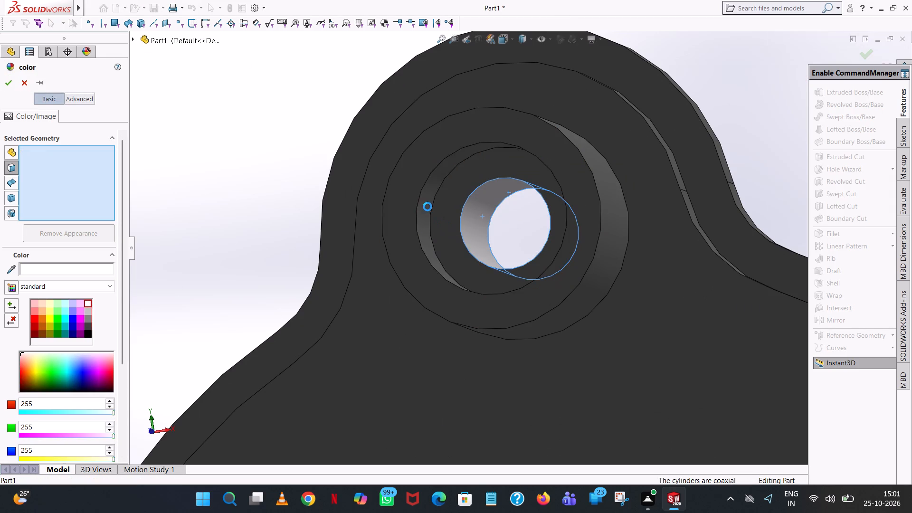
# Add the hole and counterbore walls of the lower-right and lower-left lobes to the white face colour selection.
pyautogui.scroll(6, 427, 210)
pyautogui.scroll(6, 472, 263)
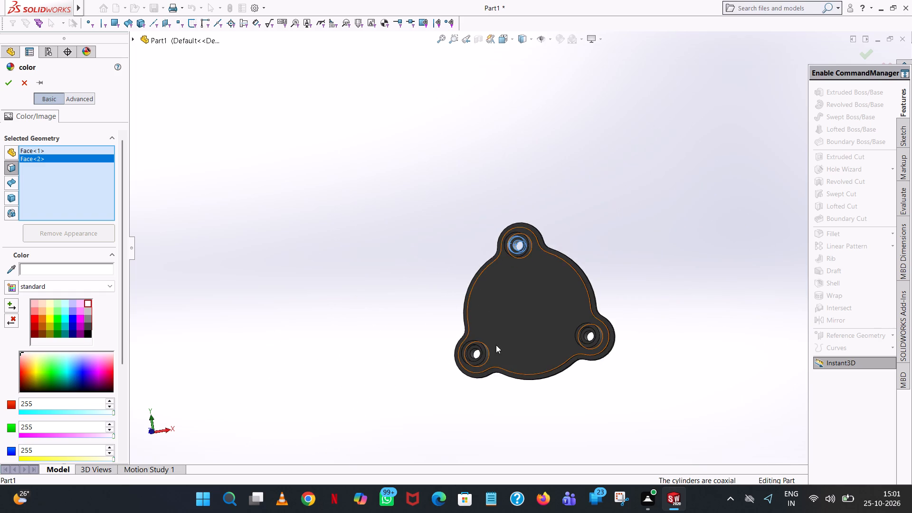
pyautogui.scroll(-8, 567, 357)
pyautogui.click(587, 169)
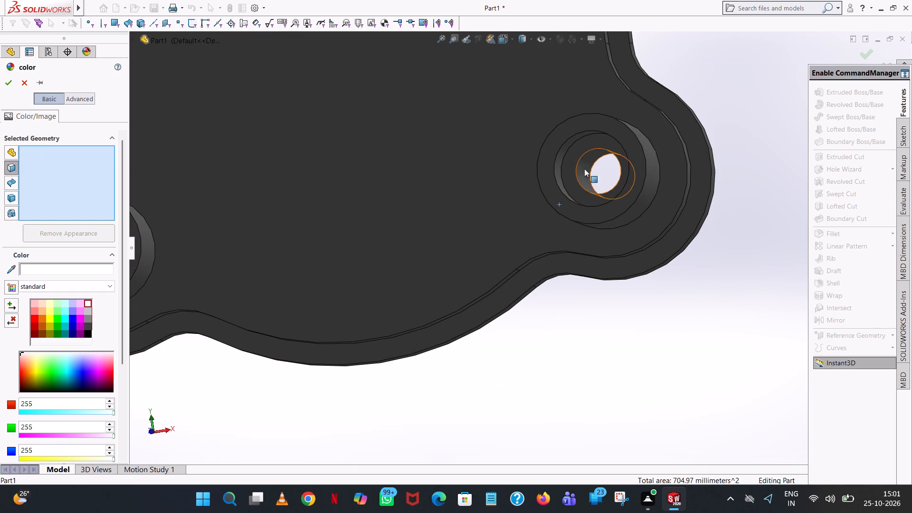
pyautogui.click(556, 163)
pyautogui.scroll(8, 556, 168)
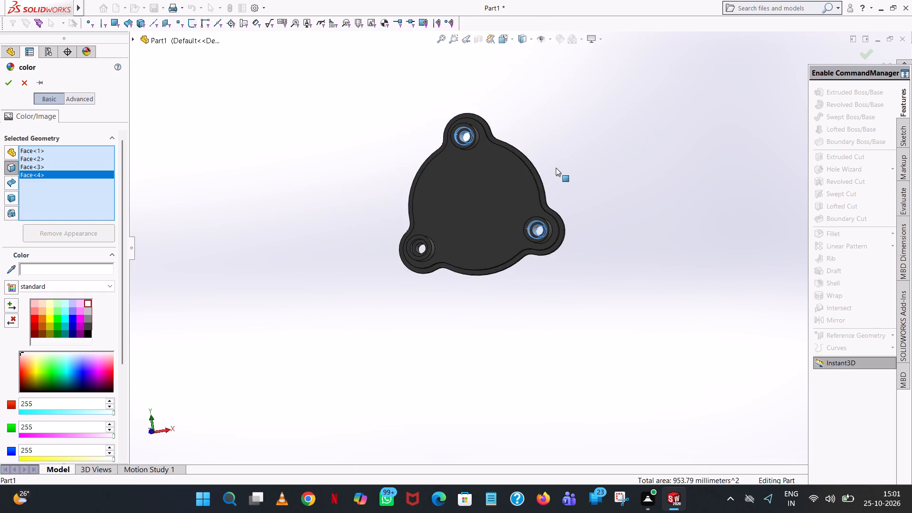
pyautogui.scroll(-7, 415, 247)
pyautogui.scroll(-4, 472, 250)
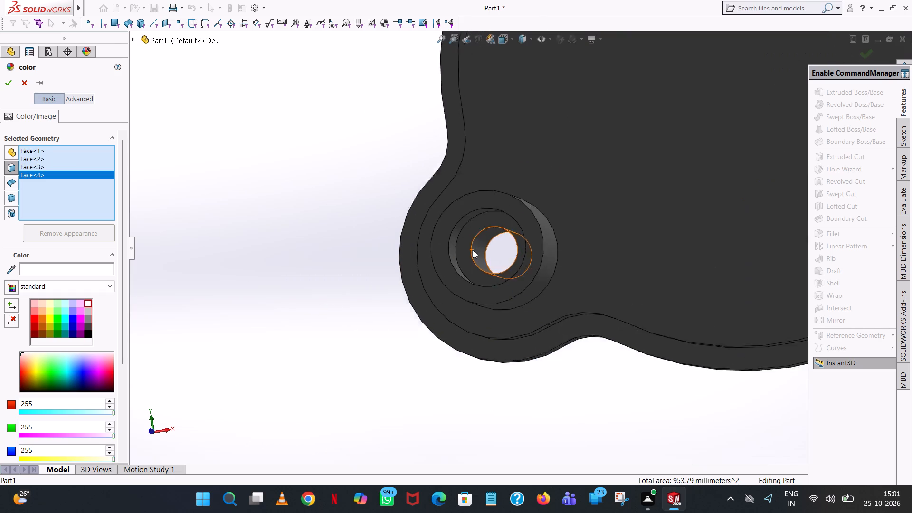
pyautogui.scroll(-4, 473, 250)
pyautogui.click(514, 247)
pyautogui.click(434, 245)
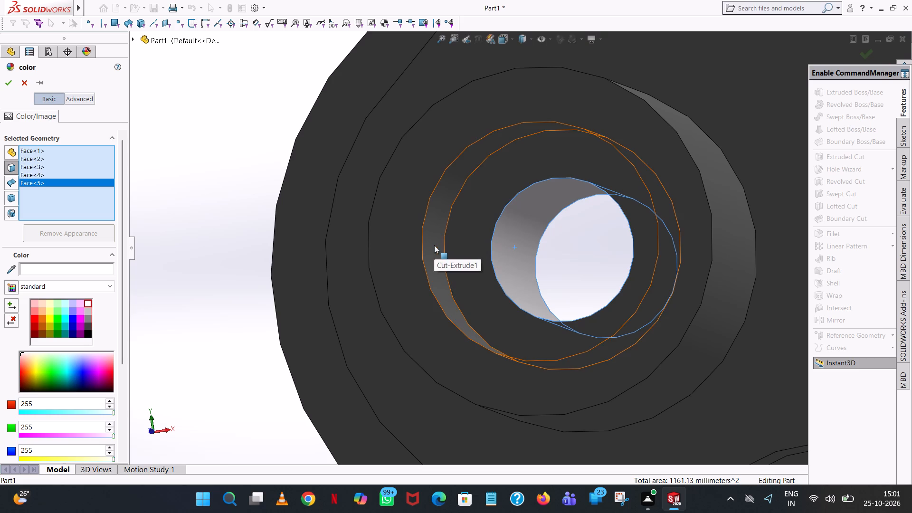
# Check the selected hole and counterbore walls on all three lobes and apply the white face colour to them.
pyautogui.scroll(2, 482, 257)
pyautogui.moveTo(483, 257); pyautogui.dragTo(443, 247, button='middle')
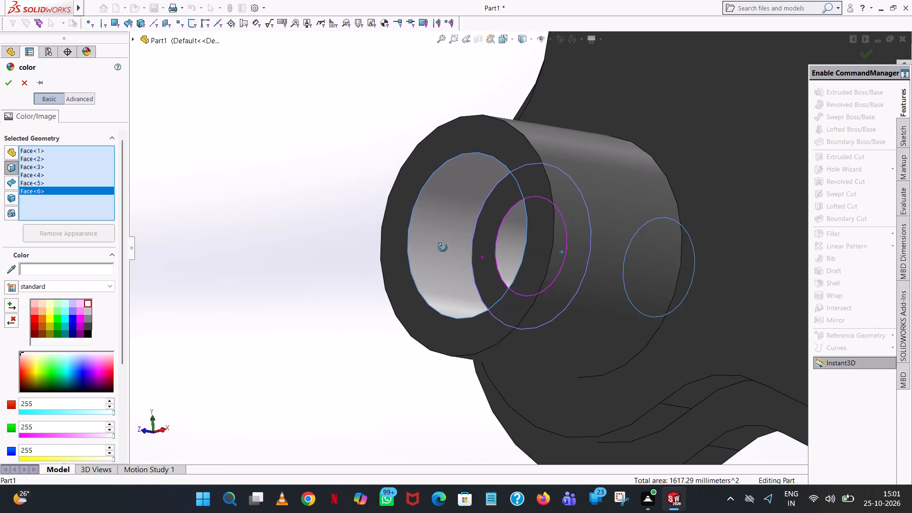
pyautogui.moveTo(443, 247); pyautogui.dragTo(619, 227, button='middle')
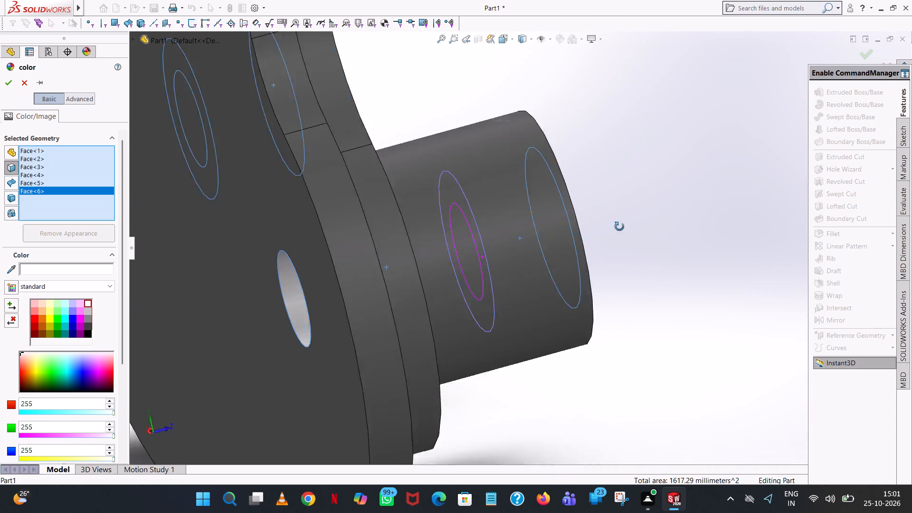
pyautogui.moveTo(619, 227); pyautogui.dragTo(476, 243, button='middle')
pyautogui.scroll(10, 476, 243)
pyautogui.scroll(-9, 655, 203)
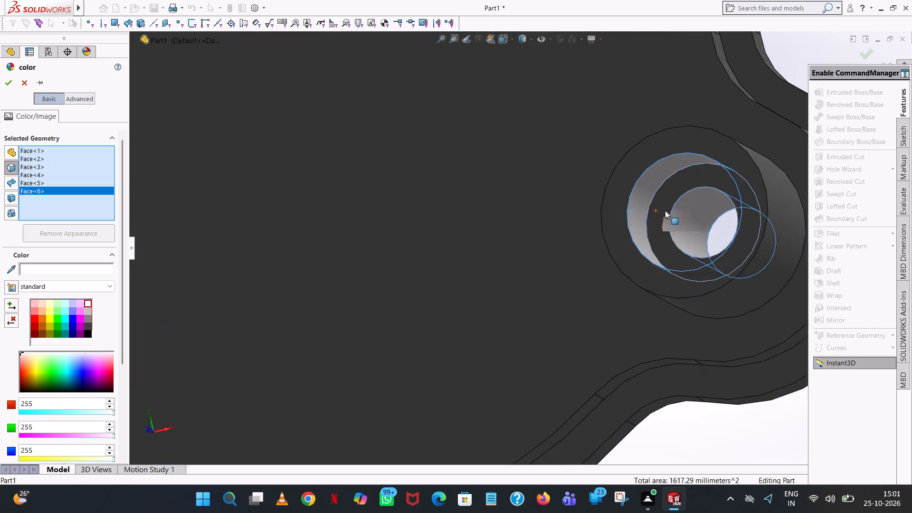
pyautogui.scroll(-1, 665, 210)
pyautogui.scroll(12, 665, 210)
pyautogui.scroll(-10, 475, 157)
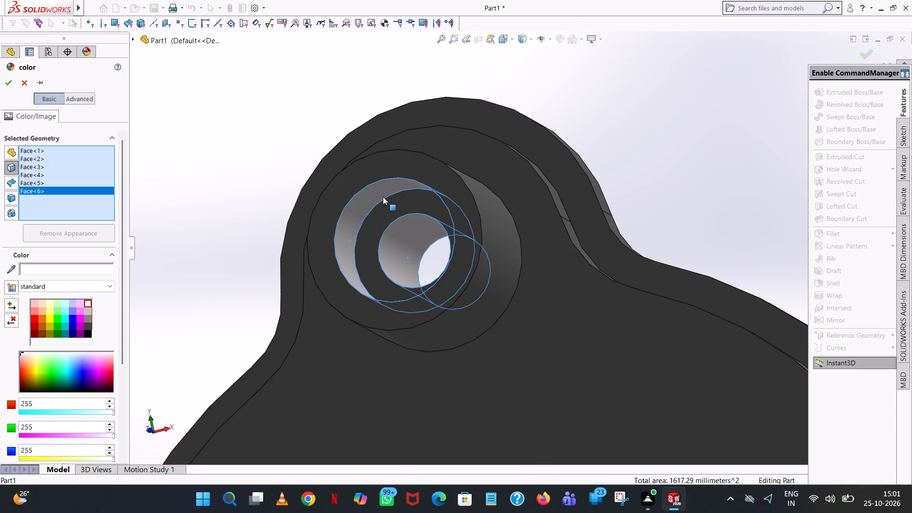
pyautogui.scroll(-2, 383, 198)
pyautogui.click(7, 78)
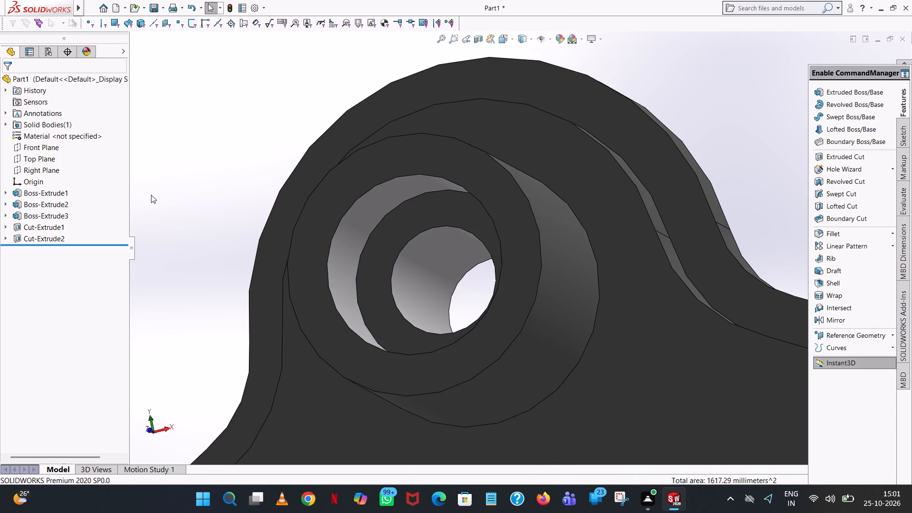
# Save the part as "end cap" in the fuji new design folder, in SOLIDWORKS Part format.
pyautogui.scroll(8, 255, 251)
pyautogui.scroll(5, 304, 261)
pyautogui.moveTo(370, 280); pyautogui.dragTo(460, 344, button='middle')
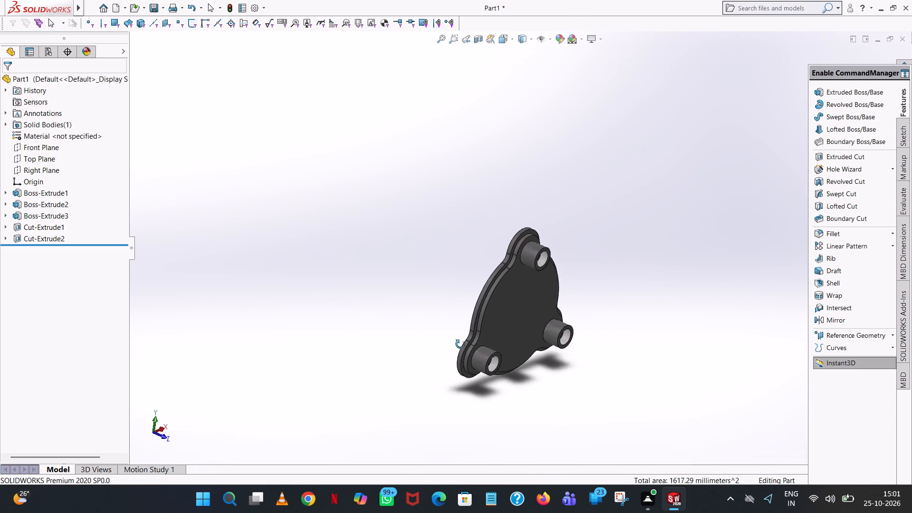
pyautogui.moveTo(460, 344); pyautogui.dragTo(389, 257, button='middle')
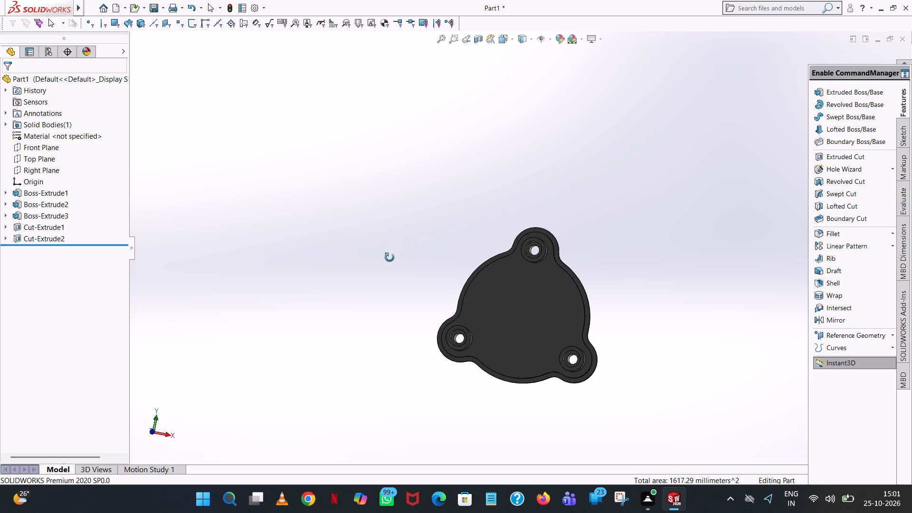
pyautogui.moveTo(389, 257); pyautogui.dragTo(384, 287, button='middle')
pyautogui.scroll(1, 391, 288)
pyautogui.scroll(-2, 522, 309)
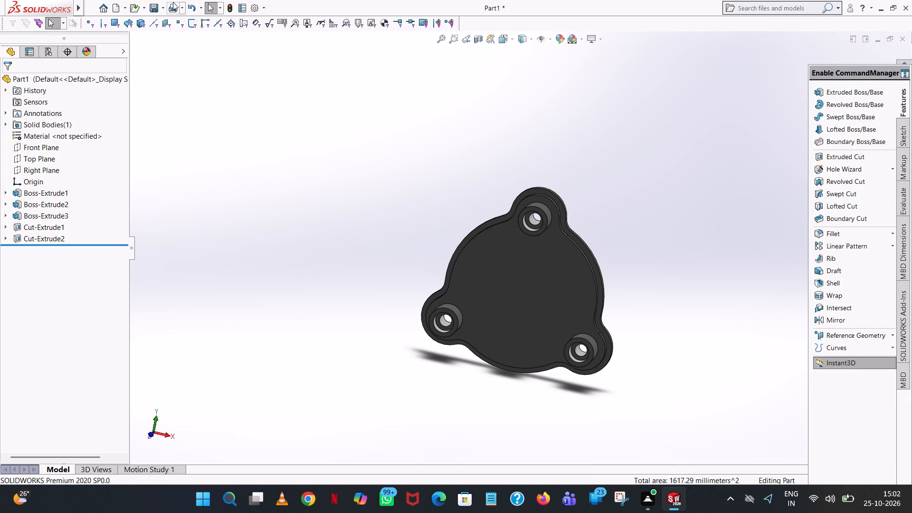
pyautogui.click(149, 6)
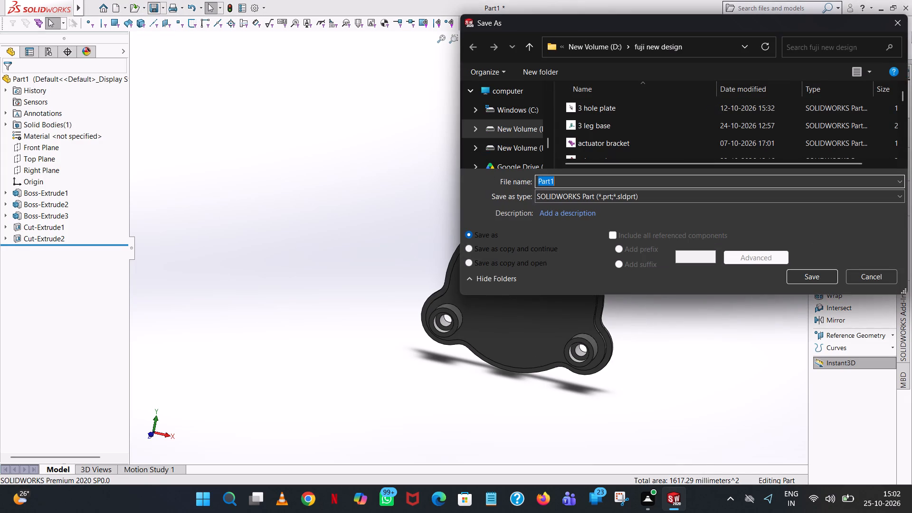
pyautogui.write('end cap')
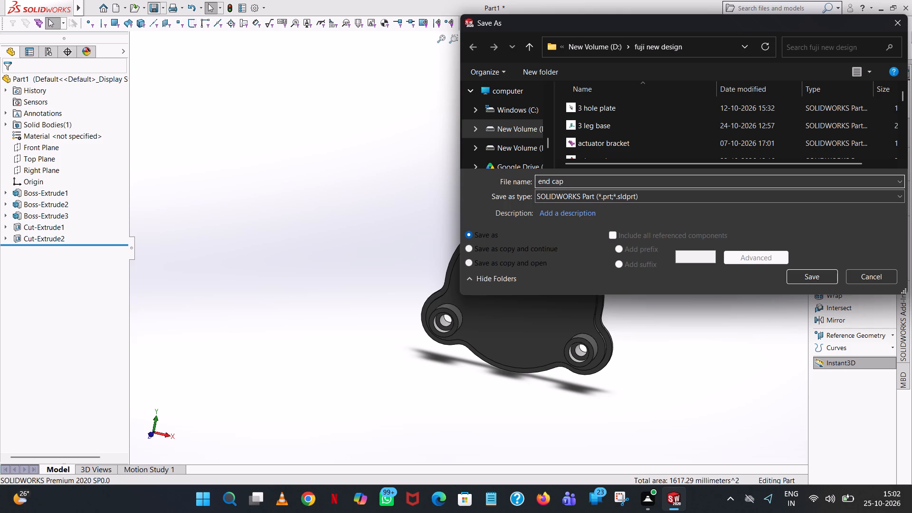
pyautogui.click(816, 280)
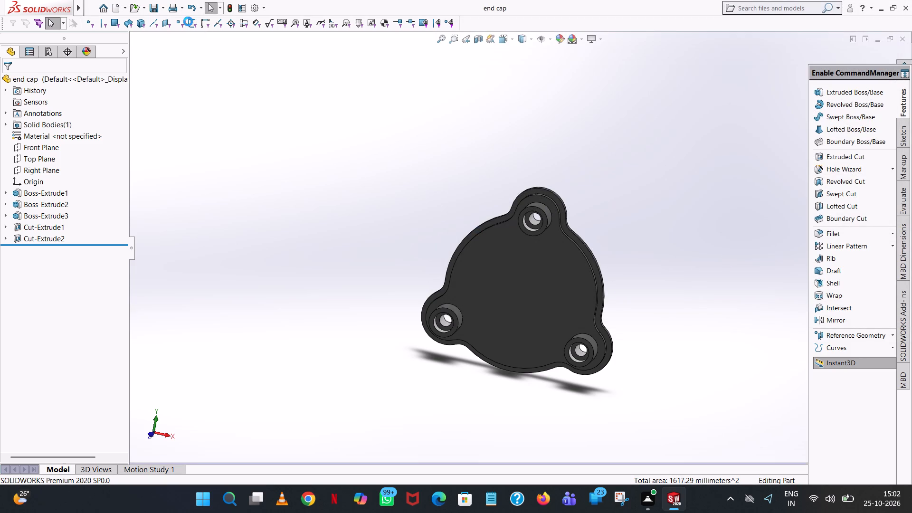
# Save the end cap as an Adobe PDF file in the fuji new pdf folder on drive D, keeping the file name.
pyautogui.click(162, 5)
pyautogui.click(165, 28)
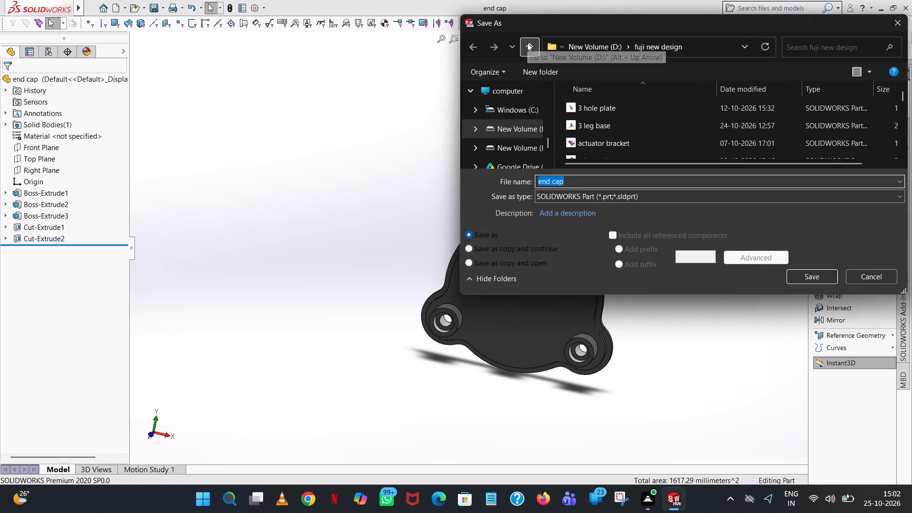
pyautogui.click(527, 43)
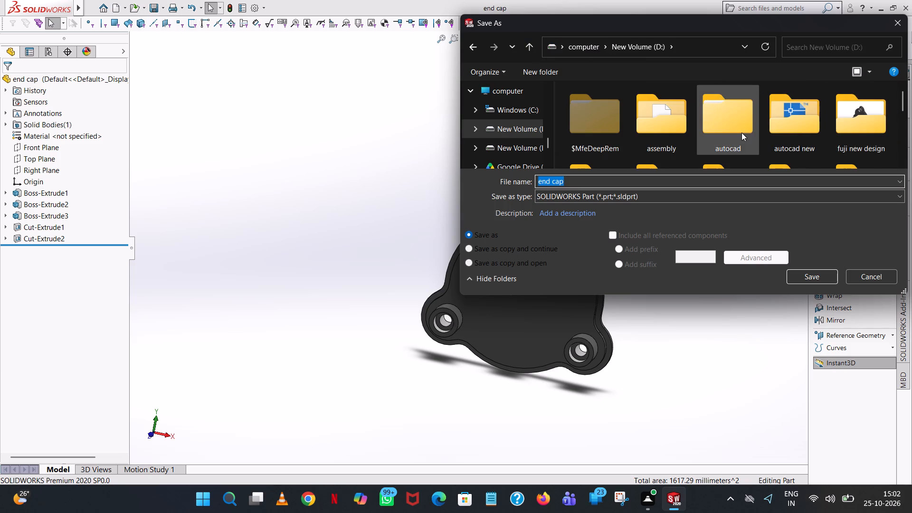
pyautogui.scroll(-1, 741, 133)
pyautogui.doubleClick(620, 132)
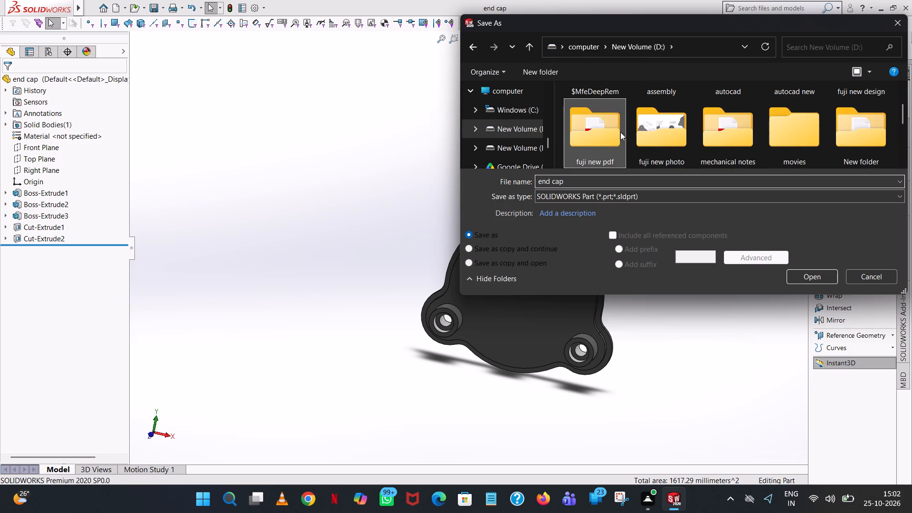
pyautogui.click(652, 198)
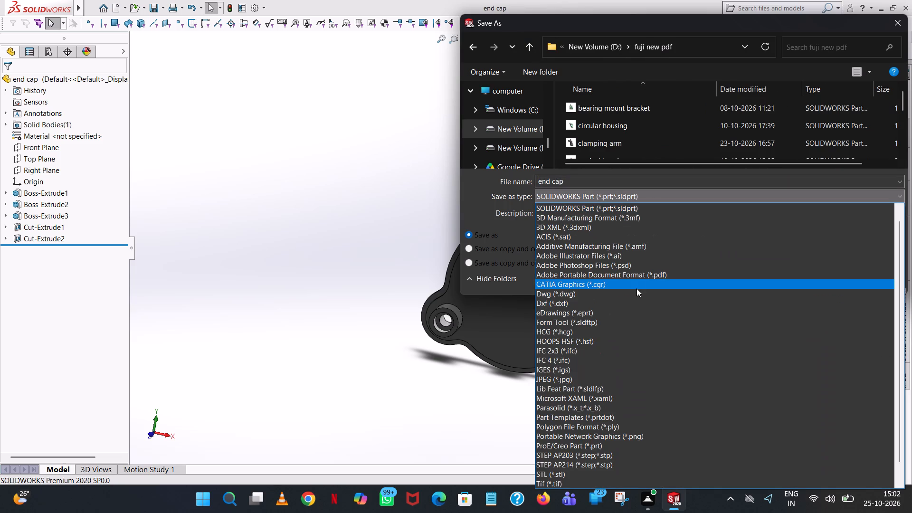
pyautogui.click(647, 279)
pyautogui.click(582, 234)
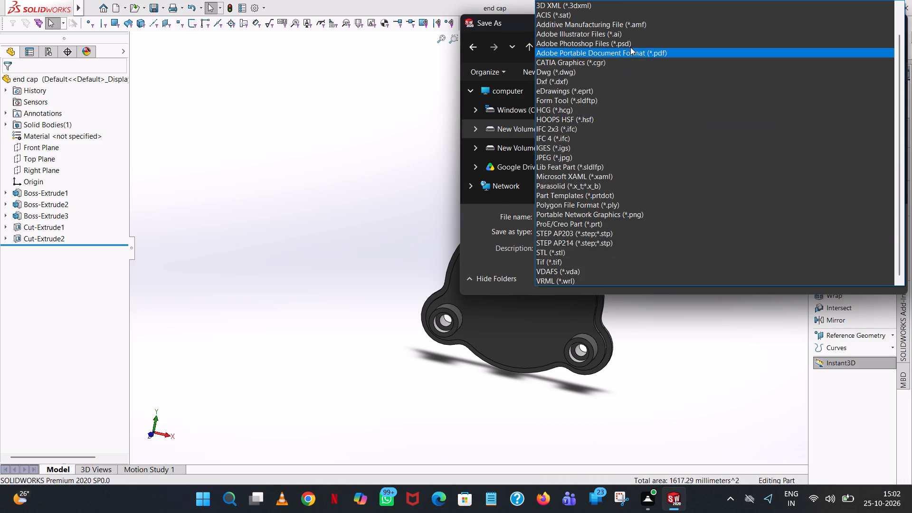
pyautogui.click(631, 52)
pyautogui.click(818, 296)
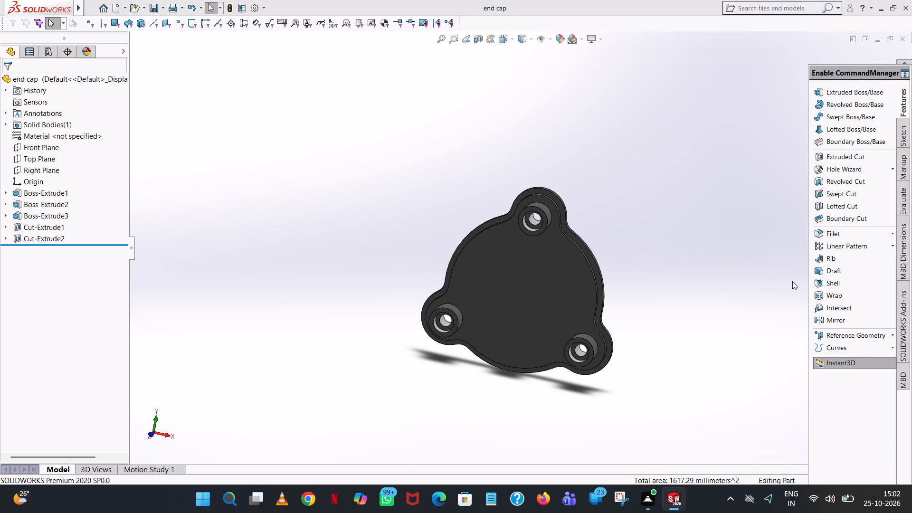